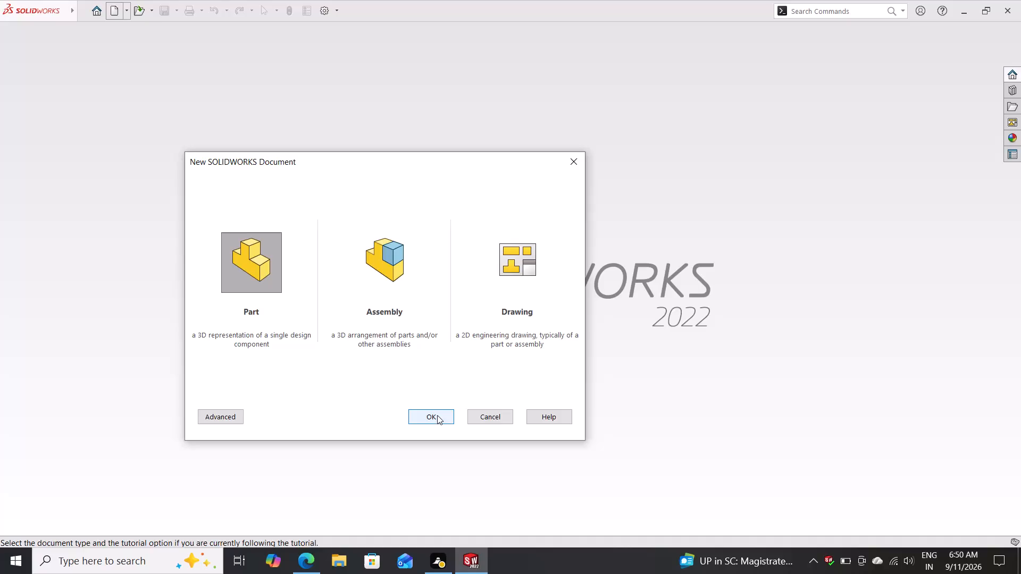
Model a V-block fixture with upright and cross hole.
Create a new part document.
left_click(437, 415)
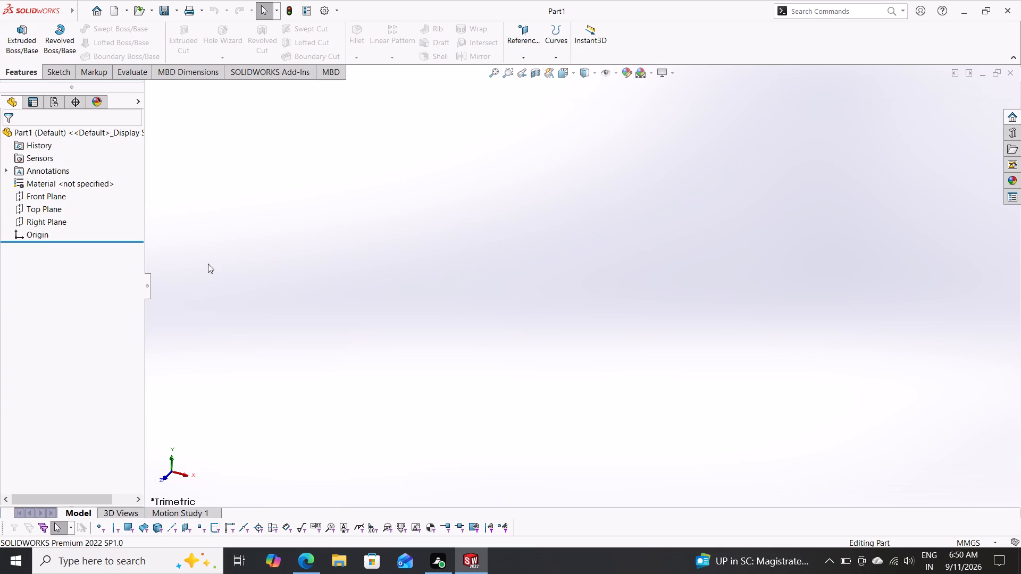
Sketch a center rectangle about 180 by 86 mm on the Front Plane, centred on the origin.
left_click(62, 198)
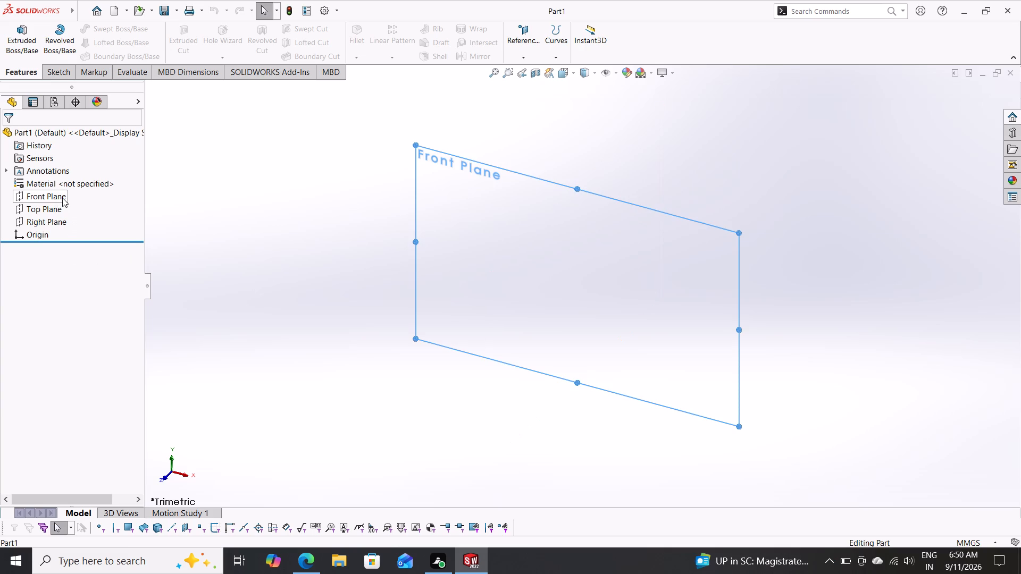
left_click(78, 183)
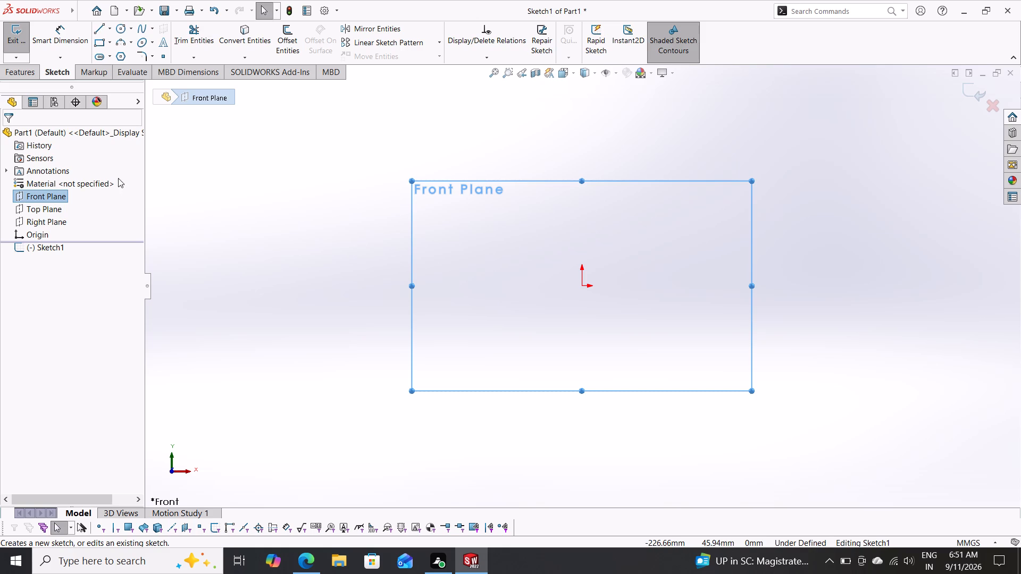
left_click(108, 42)
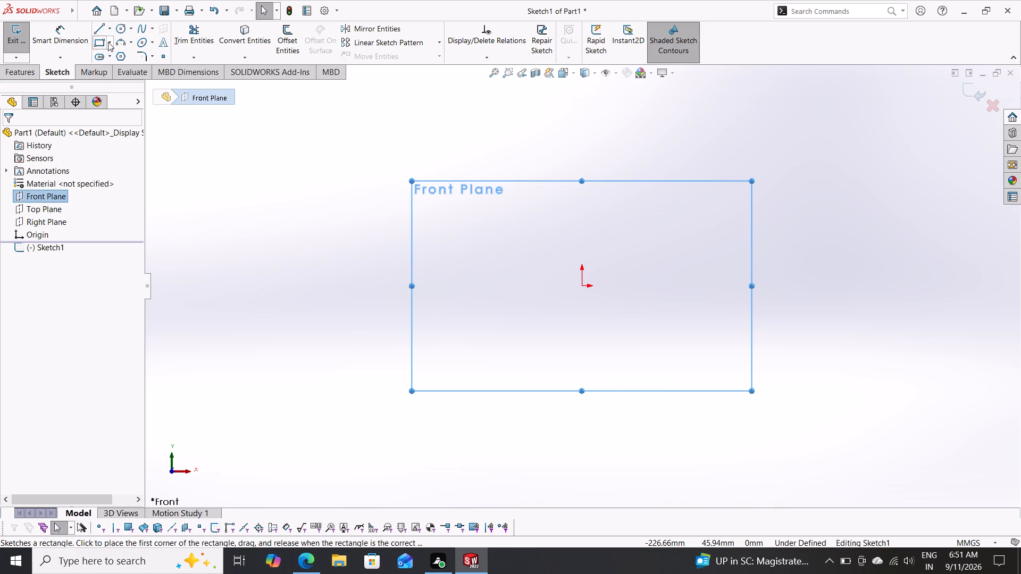
left_click(129, 69)
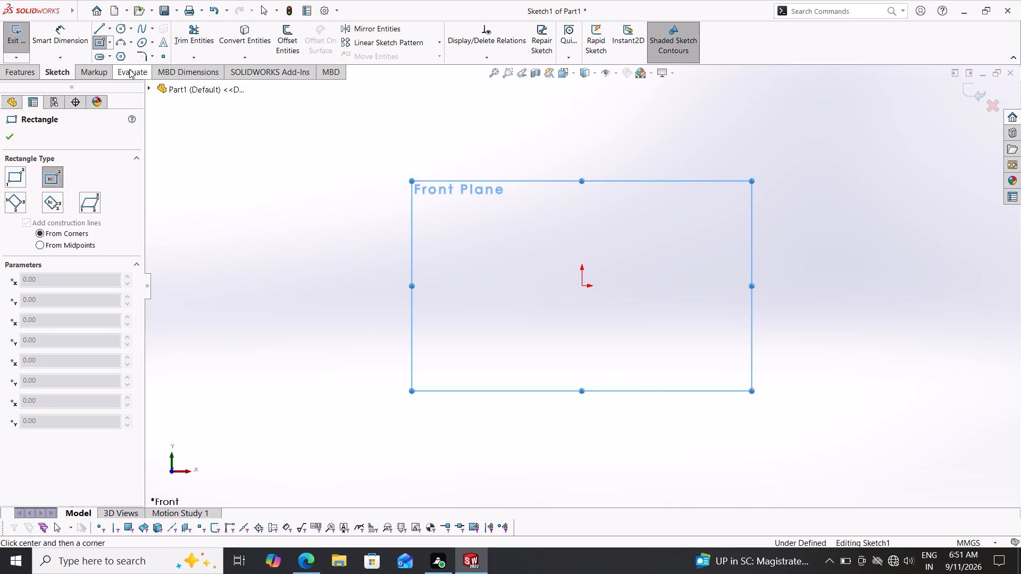
left_click(584, 289)
left_click(754, 368)
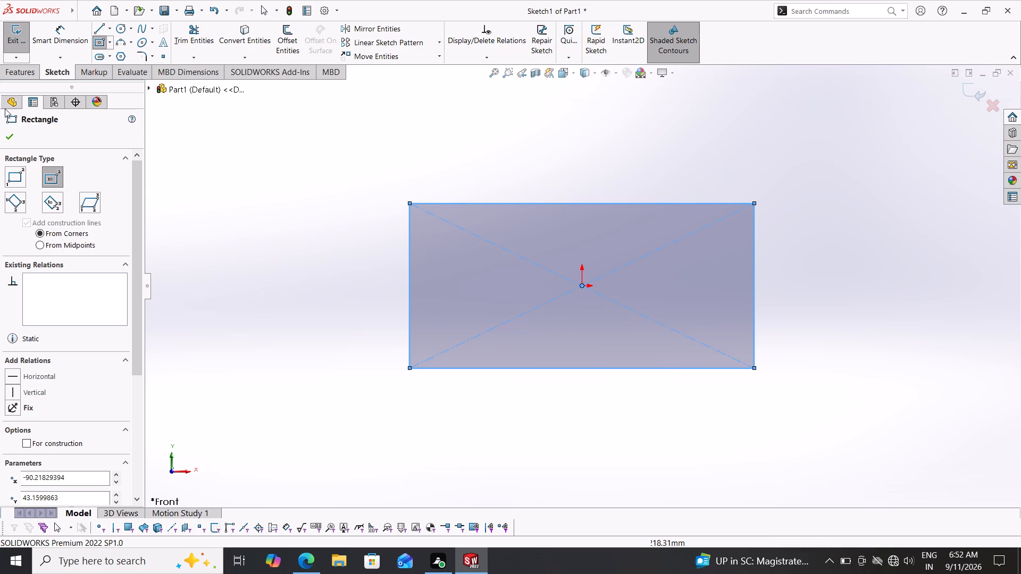
Dimension the rectangle to 96 mm wide and 44.8 mm high.
left_click(62, 38)
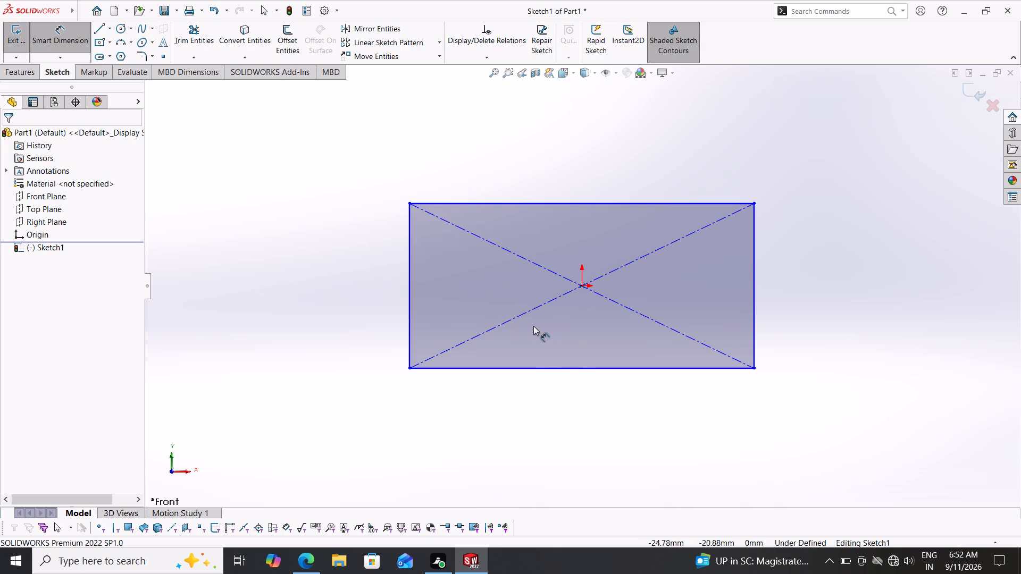
left_click(550, 367)
left_click(550, 403)
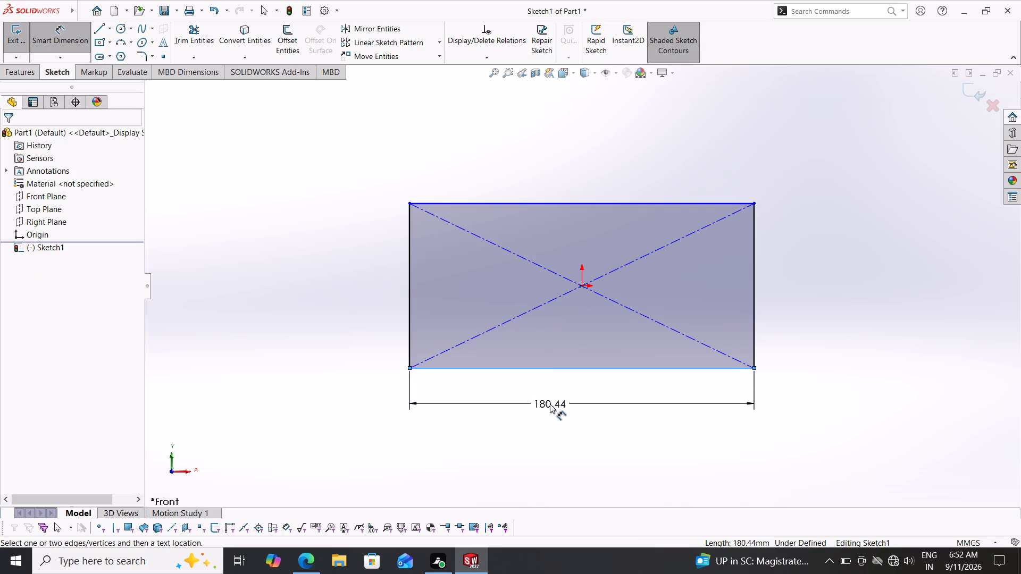
type("96")
key("Return")
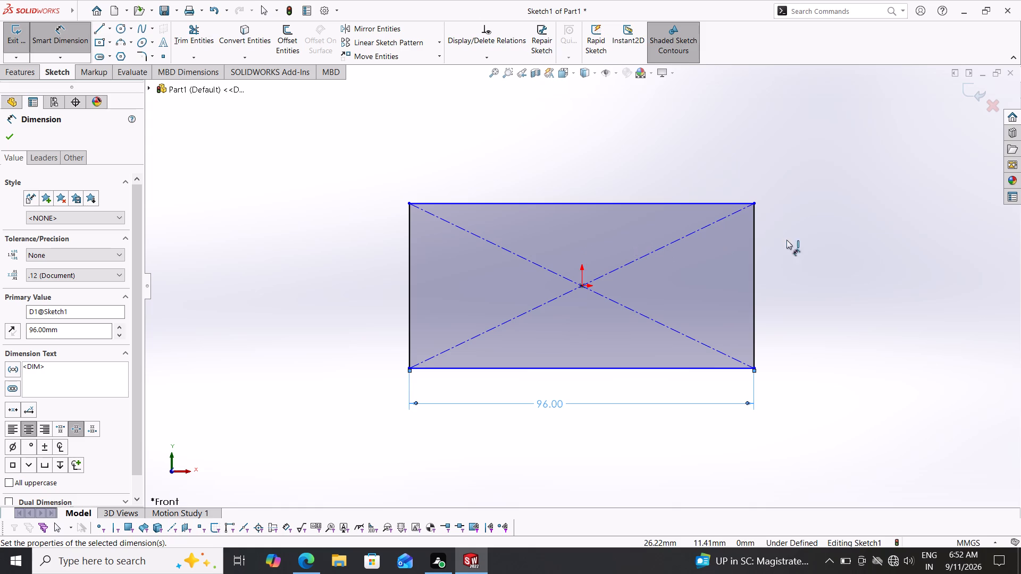
left_click(755, 257)
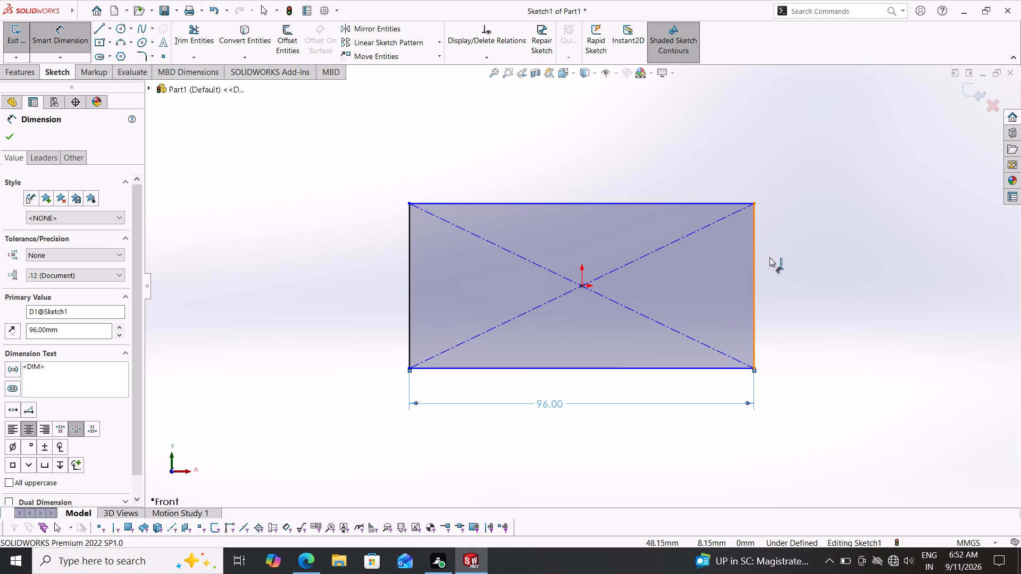
left_click(804, 257)
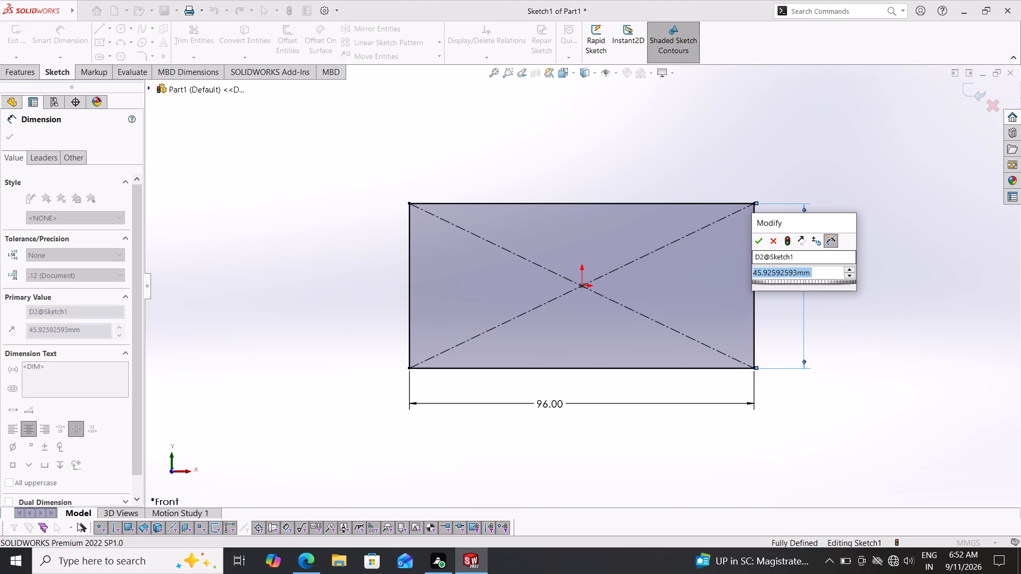
type("44.8")
key("Return")
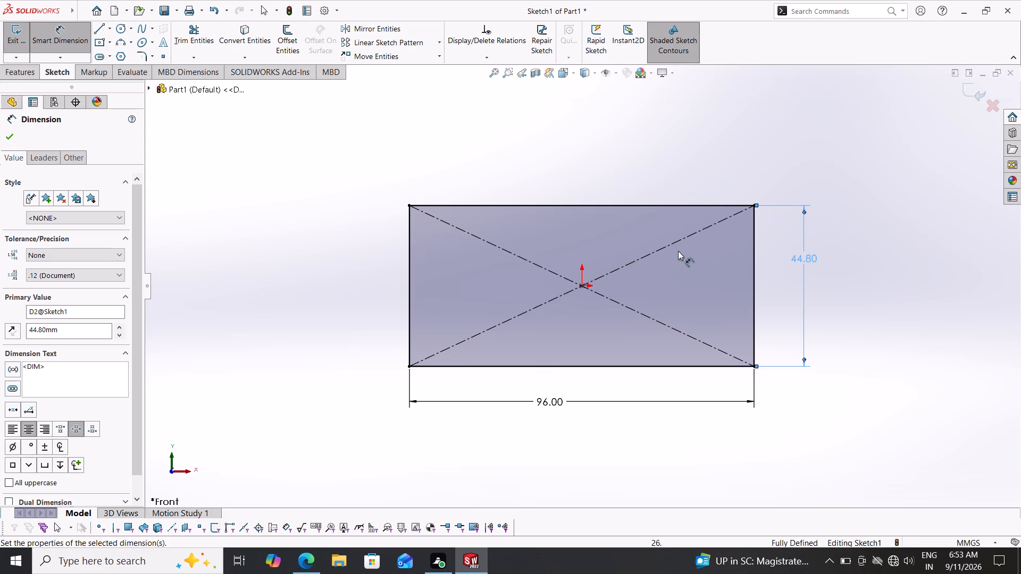
Extrude the rectangle as a blind boss 76 mm deep in the reversed direction.
left_click(11, 70)
left_click(16, 38)
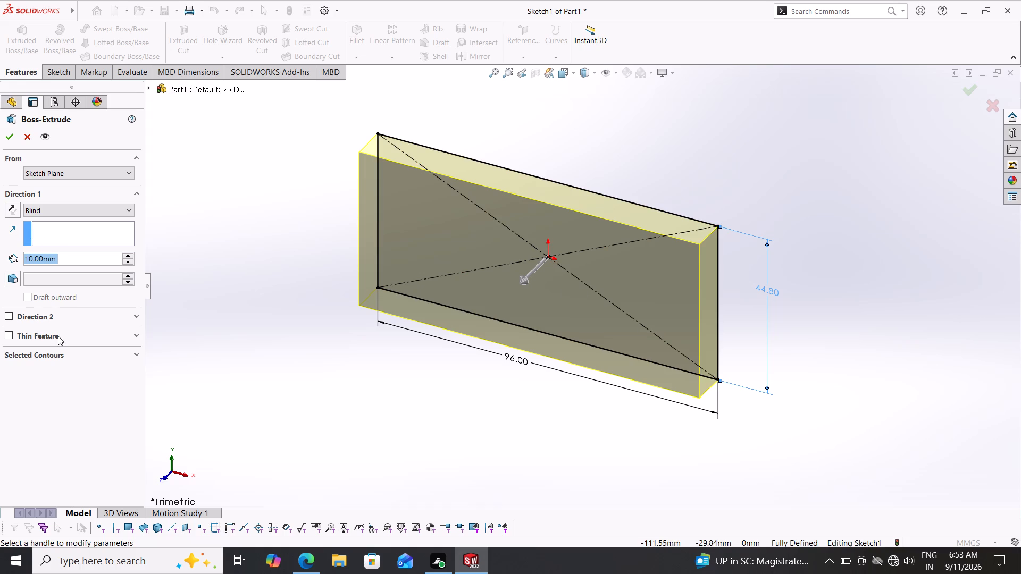
type("76")
key("Return")
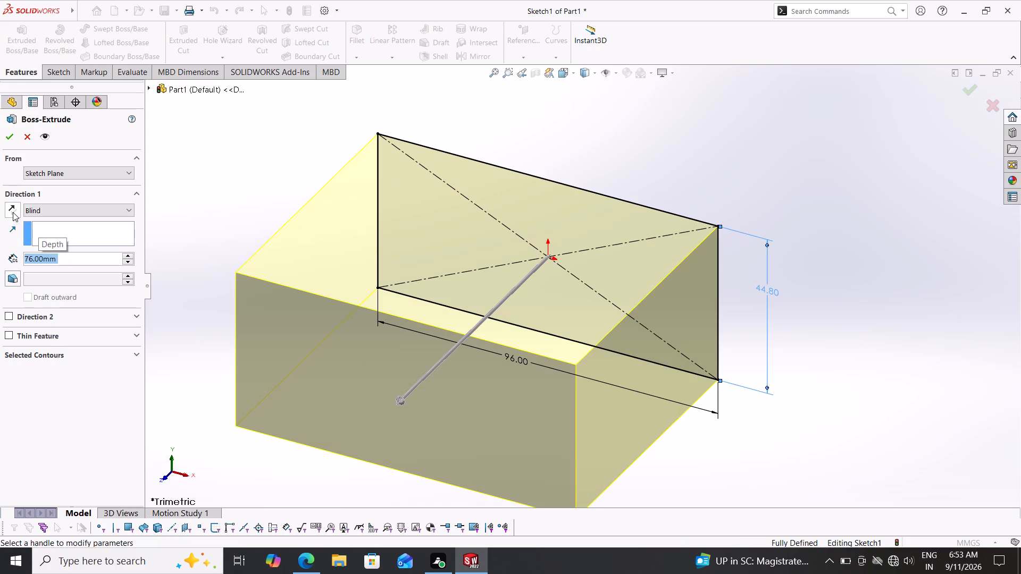
left_click(13, 212)
left_click(6, 139)
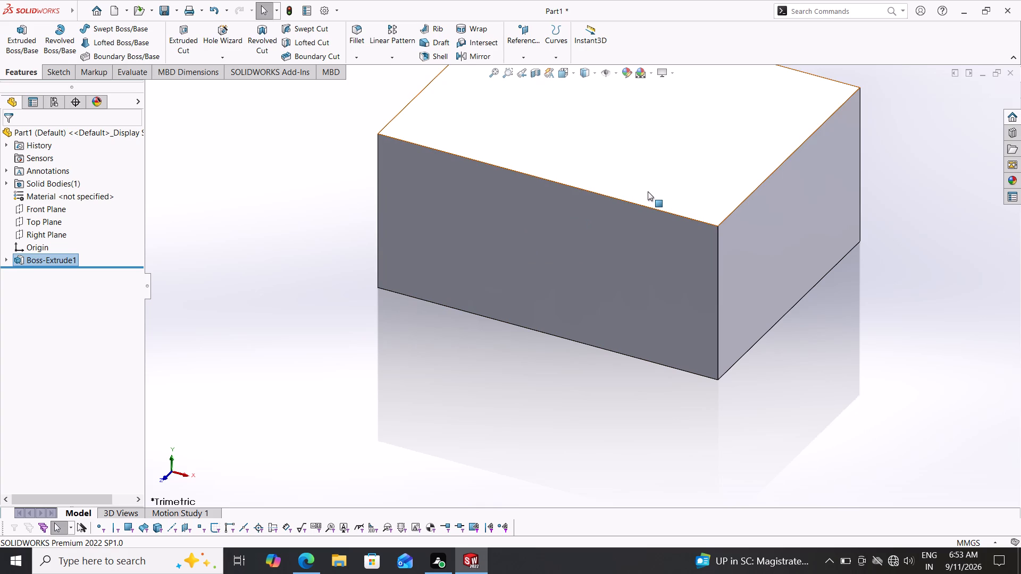
Start a new sketch on the block's 96 by 44.8 mm front face.
left_click(622, 241)
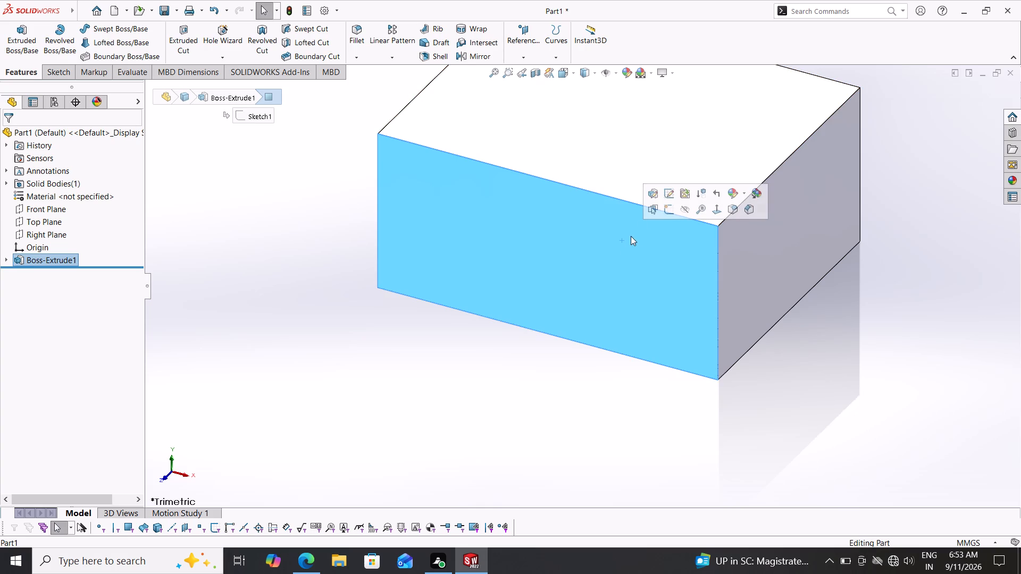
left_click(668, 216)
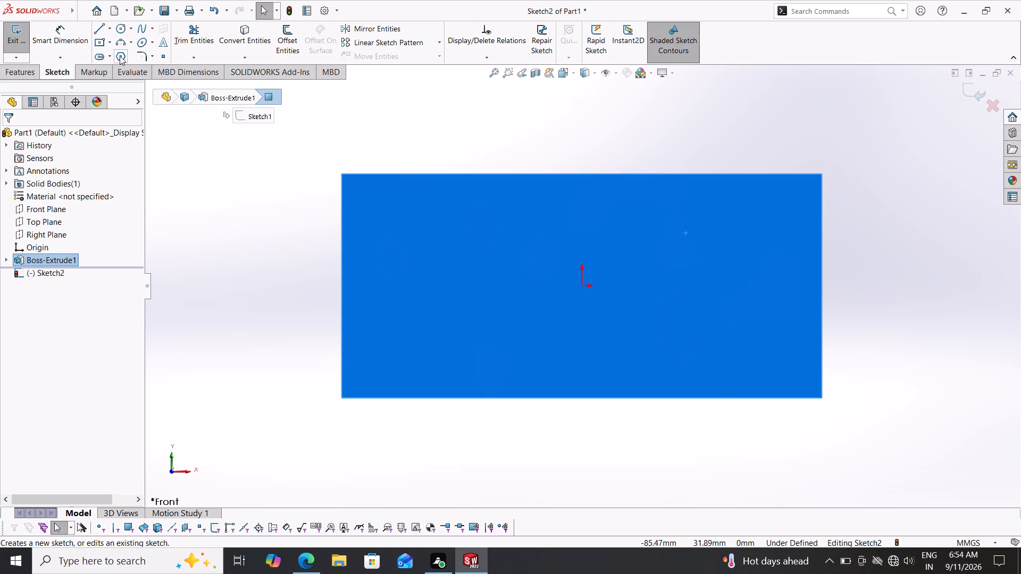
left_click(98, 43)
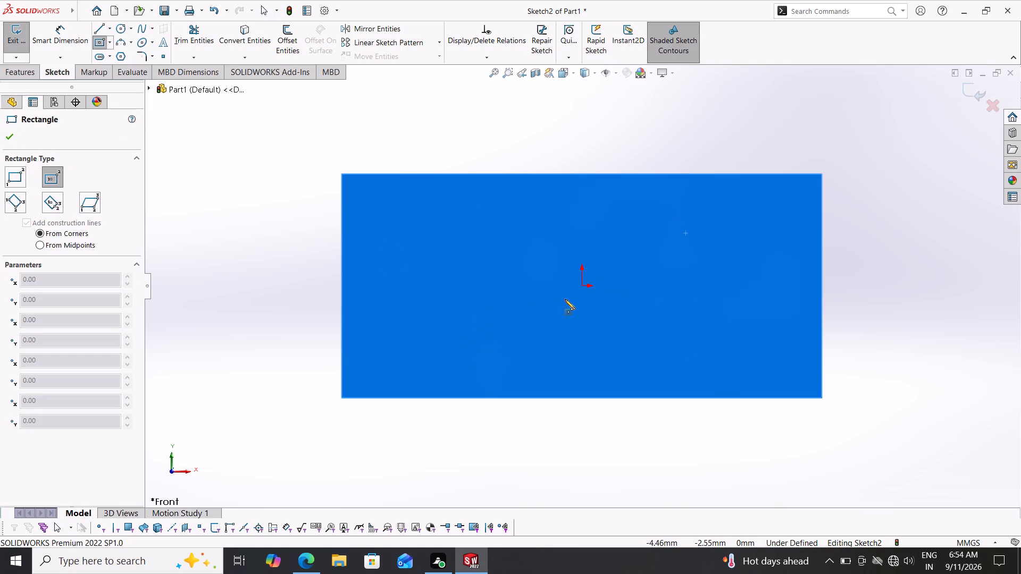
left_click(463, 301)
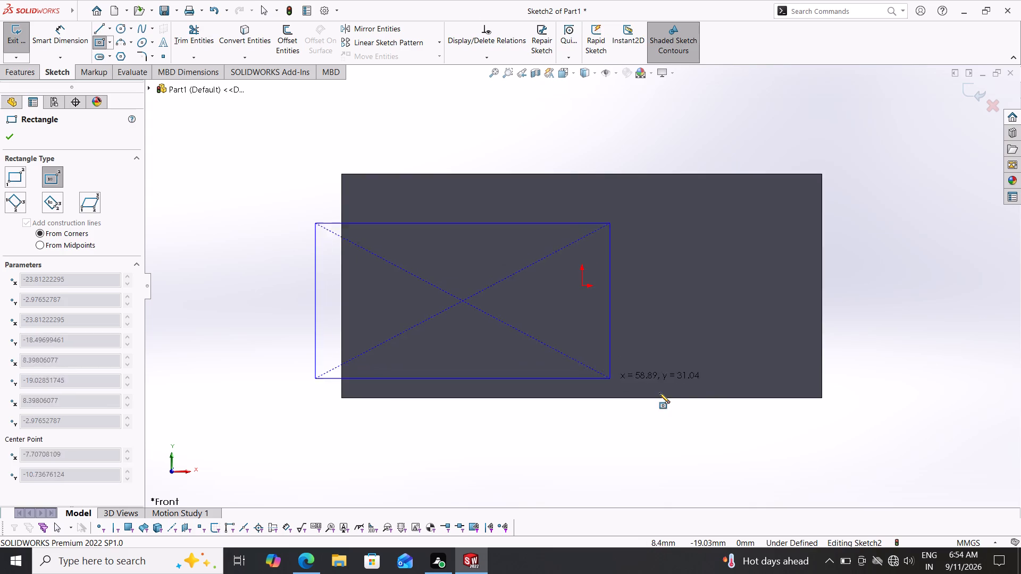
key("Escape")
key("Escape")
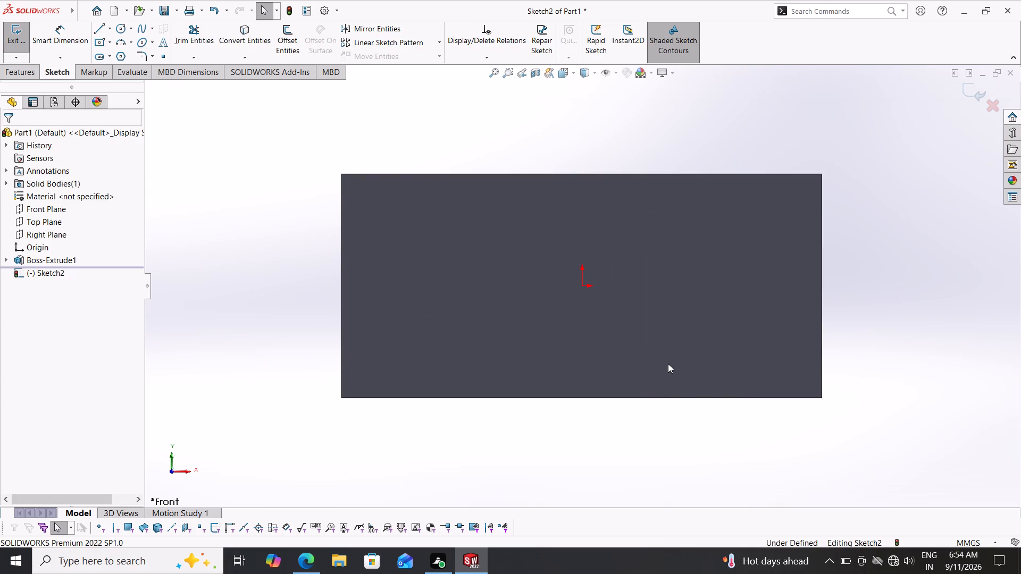
Sketch a corner rectangle about 48 by 20 mm on the front face, with its base on the block's bottom edge.
left_click(108, 42)
left_click(113, 54)
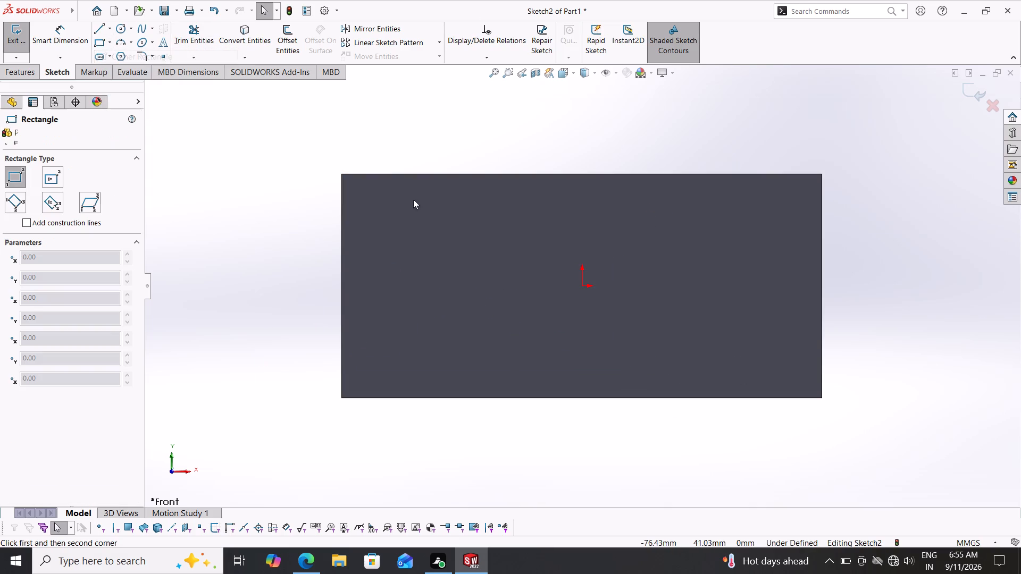
left_click(468, 298)
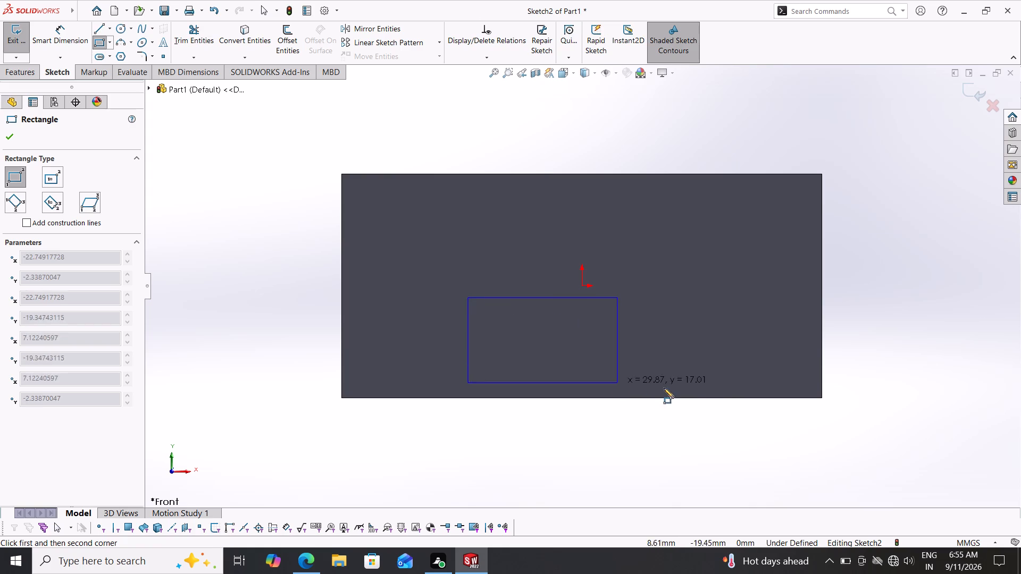
left_click(708, 400)
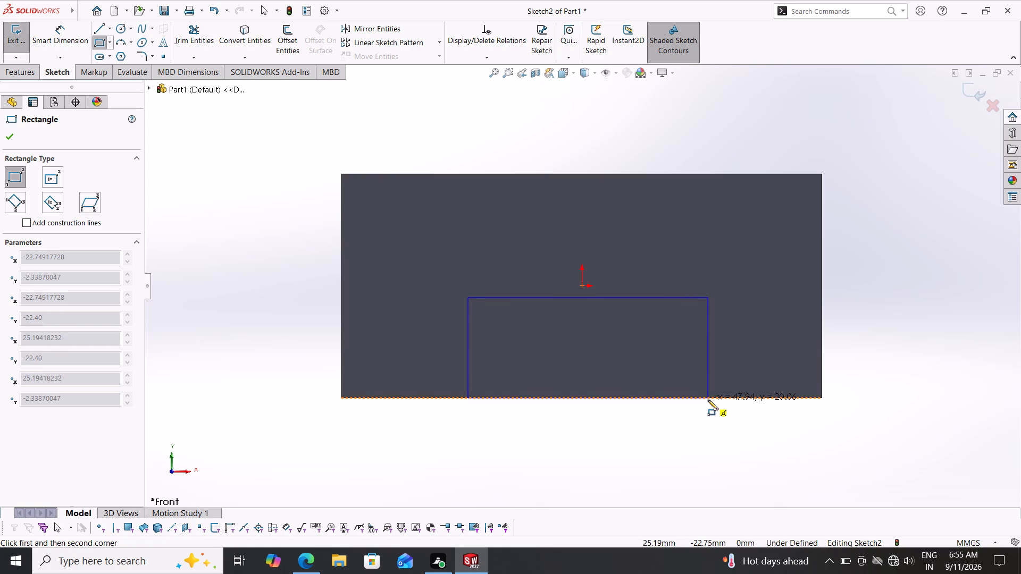
key("Escape")
key("Escape")
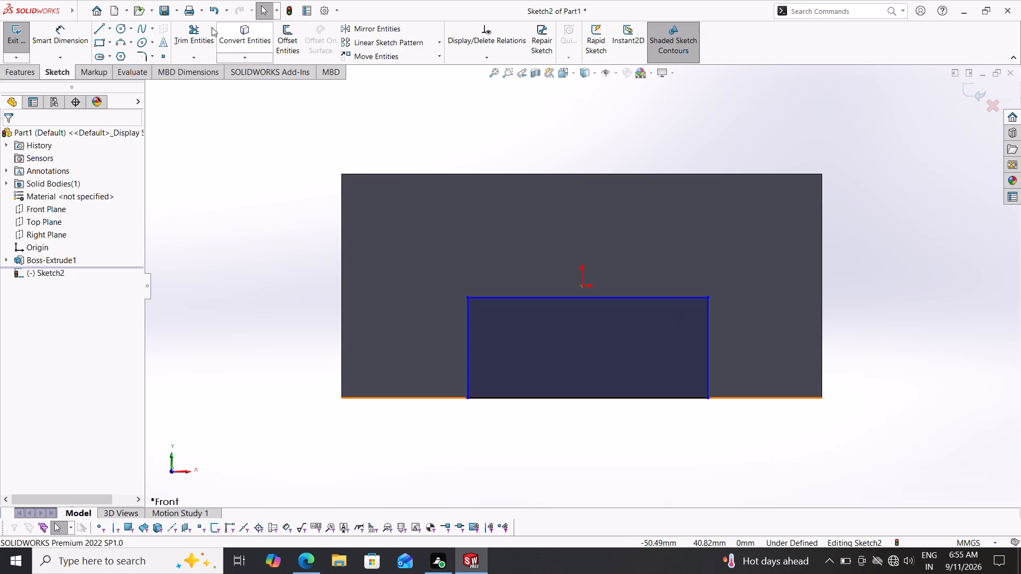
Dimension the small rectangle's bottom line to 56 mm.
left_click(69, 31)
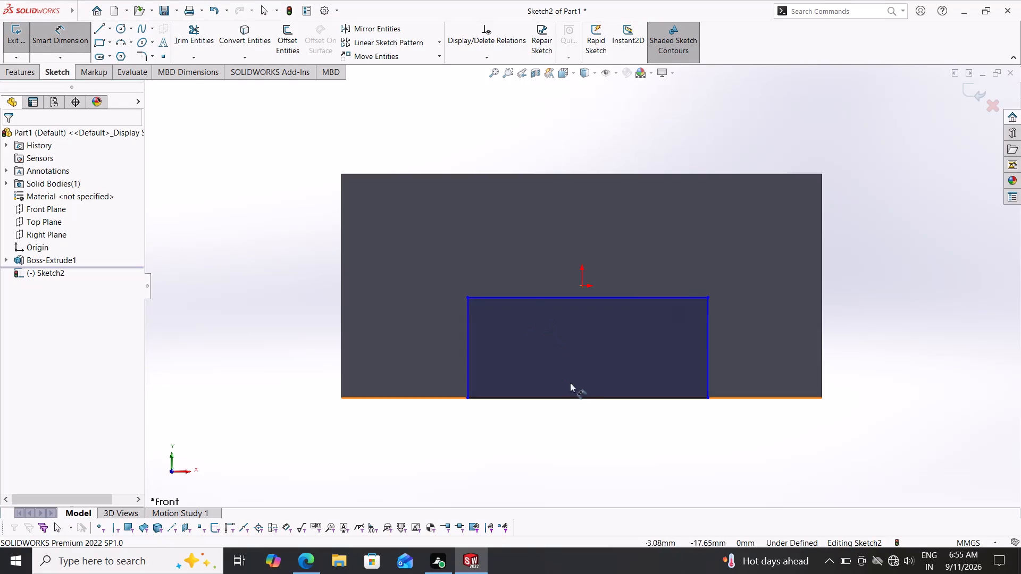
left_click(577, 401)
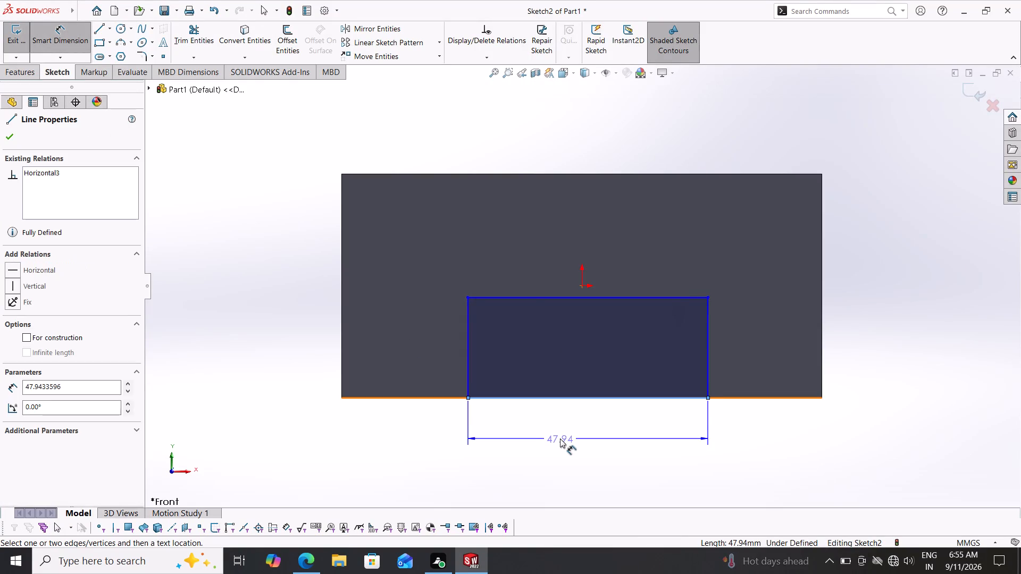
left_click(560, 438)
type("56")
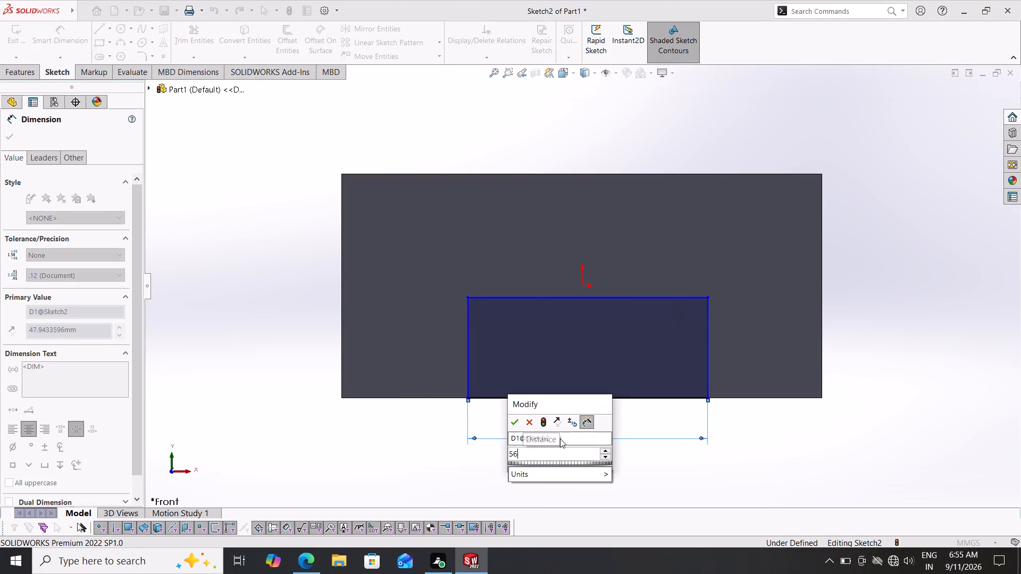
key("Return")
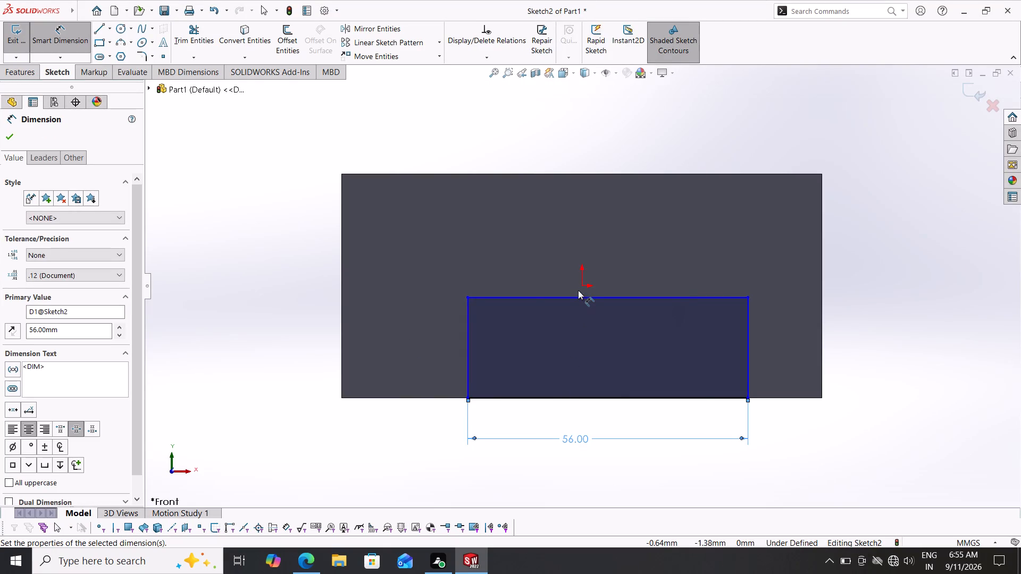
Dimension the horizontal distance from the origin to the small rectangle's lower-left corner as 56/2 (28 mm).
left_click(584, 286)
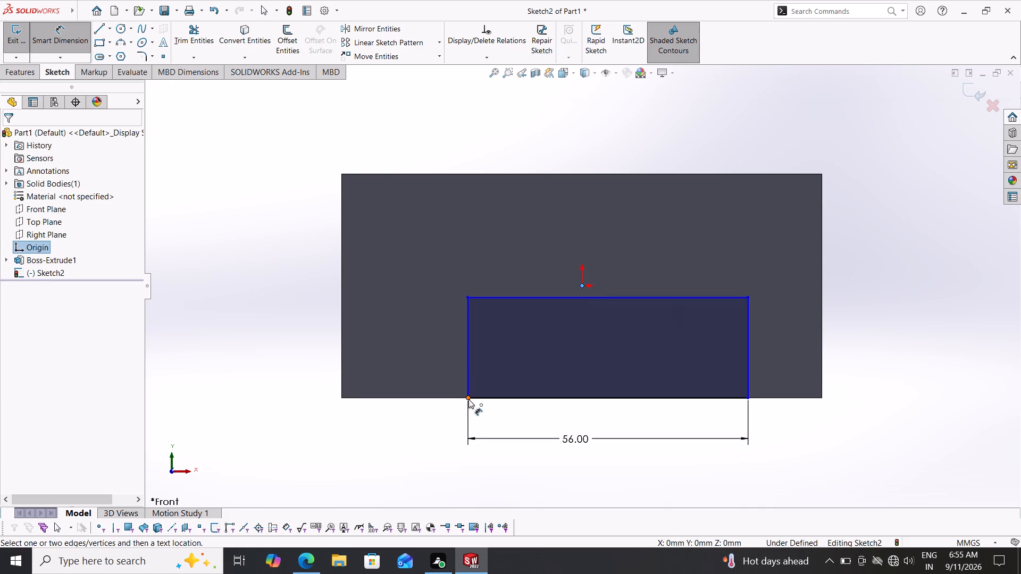
left_click_drag(468, 399, 474, 397)
left_click(549, 485)
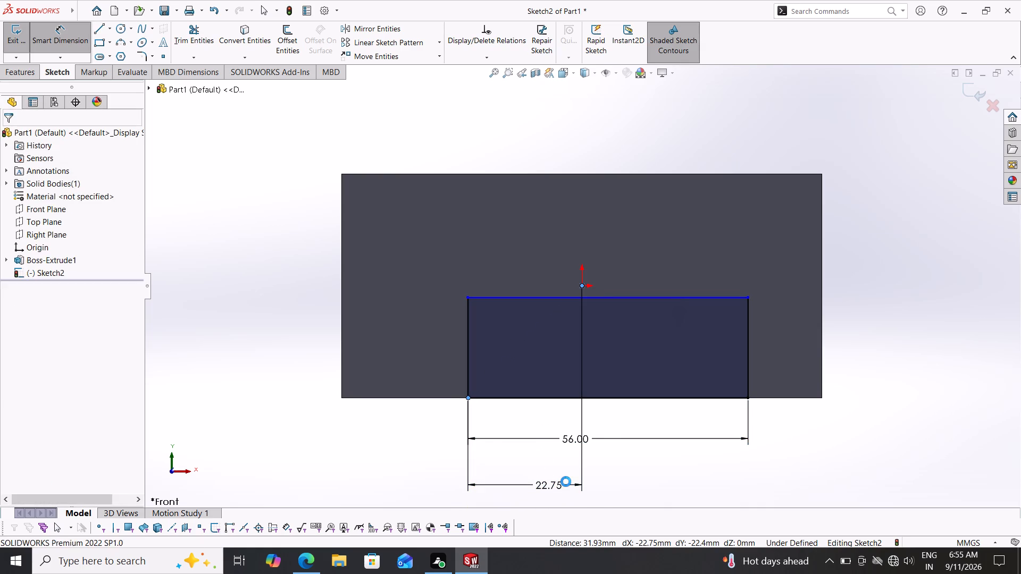
type("56/2")
key("Return")
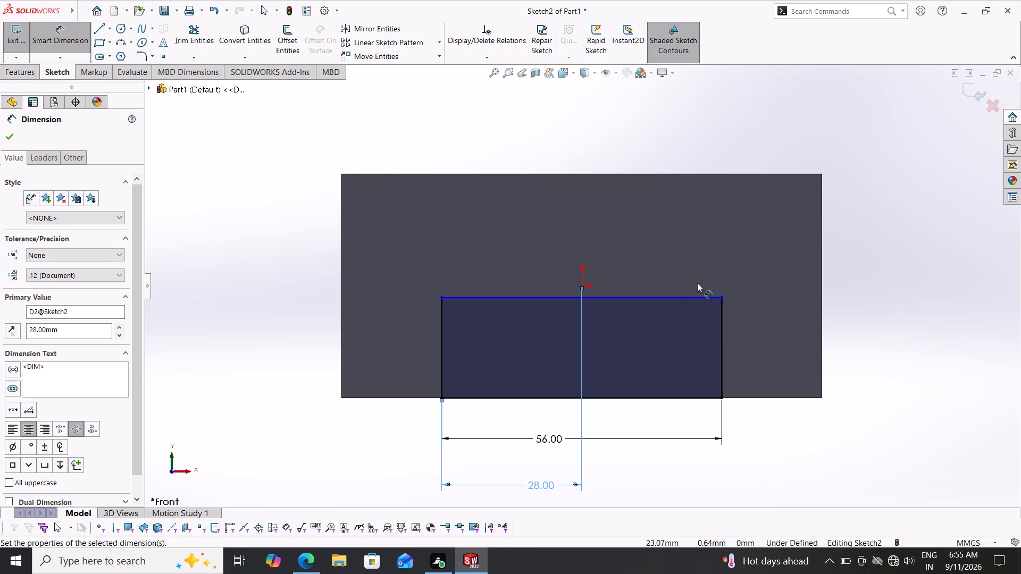
Dimension the vertical distance from the block's top edge to the small rectangle's upper-left corner as 28.8 mm.
left_click(460, 173)
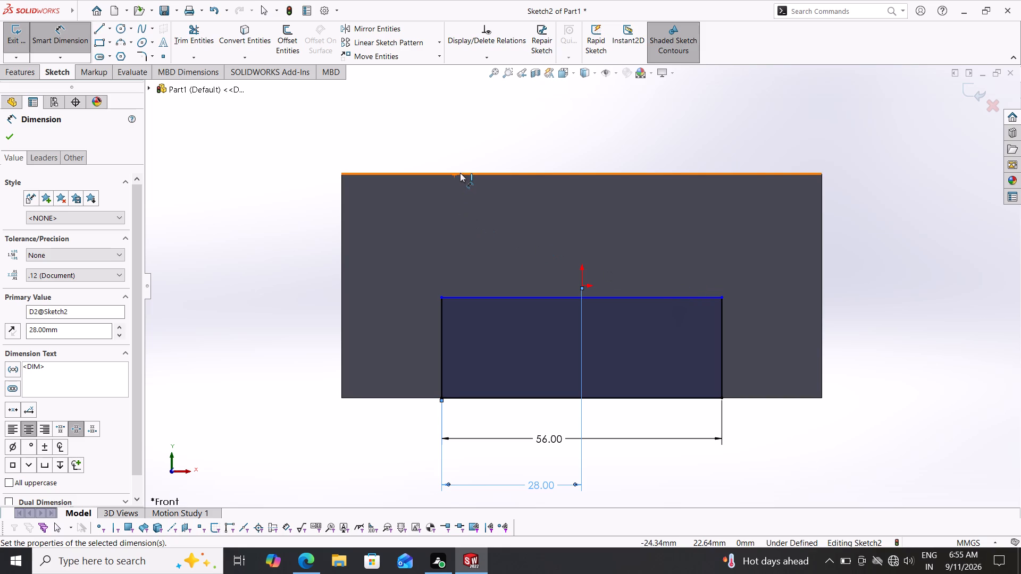
left_click(441, 298)
left_click(302, 240)
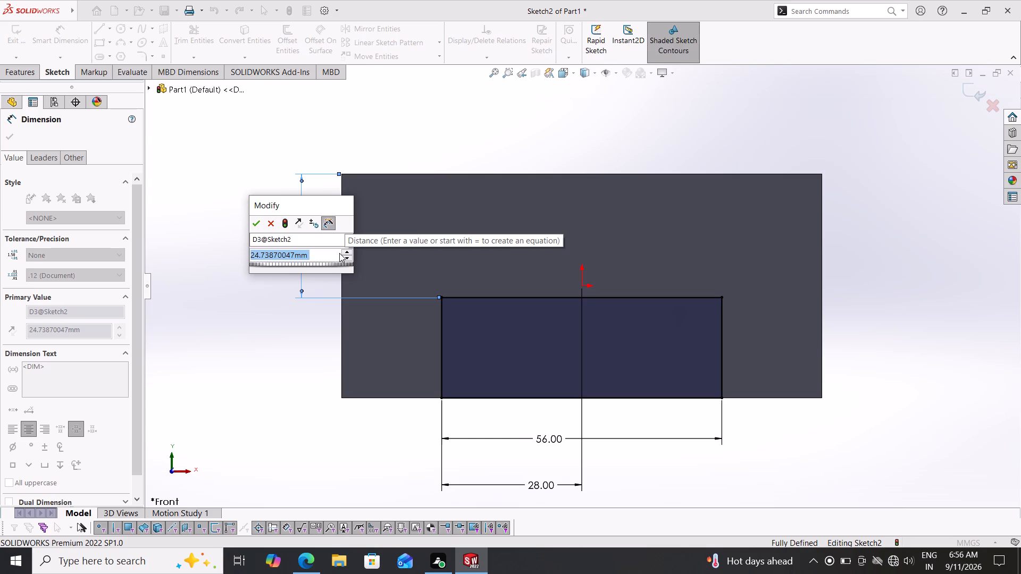
type("28")
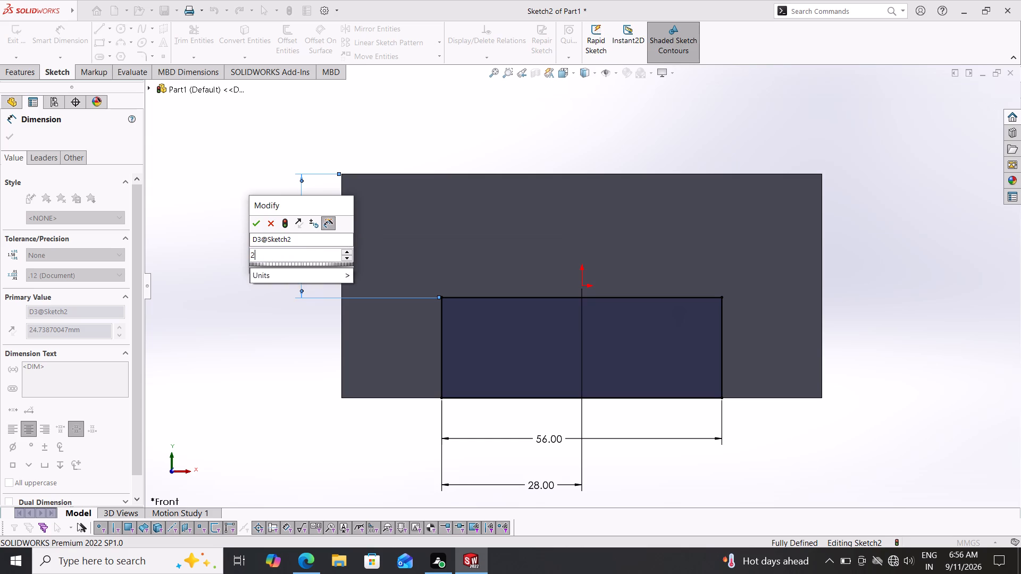
type(".8")
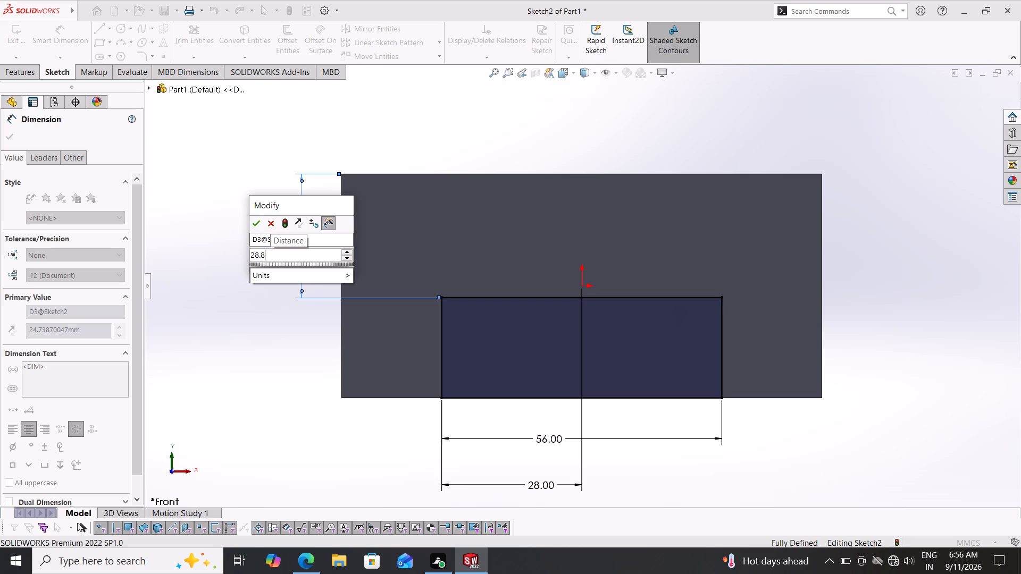
key("Return")
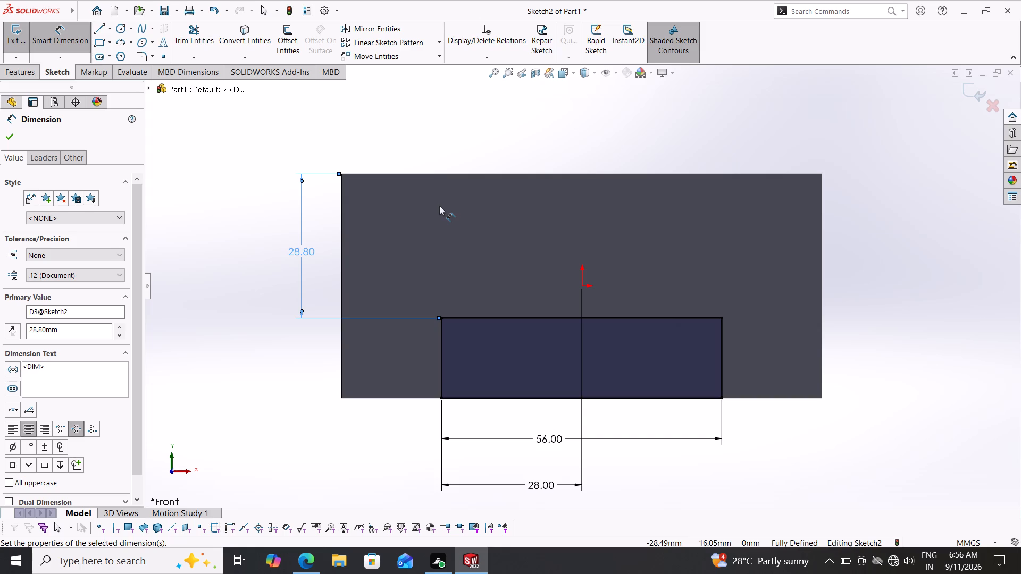
left_click(6, 136)
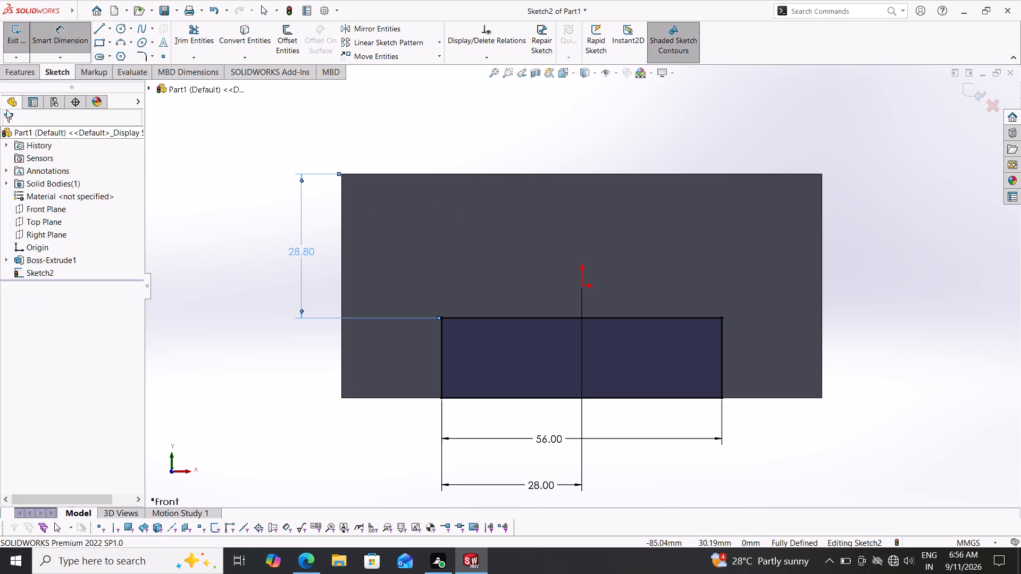
Extrude-cut the 56 mm wide rectangle Through All to form a slot along the block's underside.
left_click(23, 73)
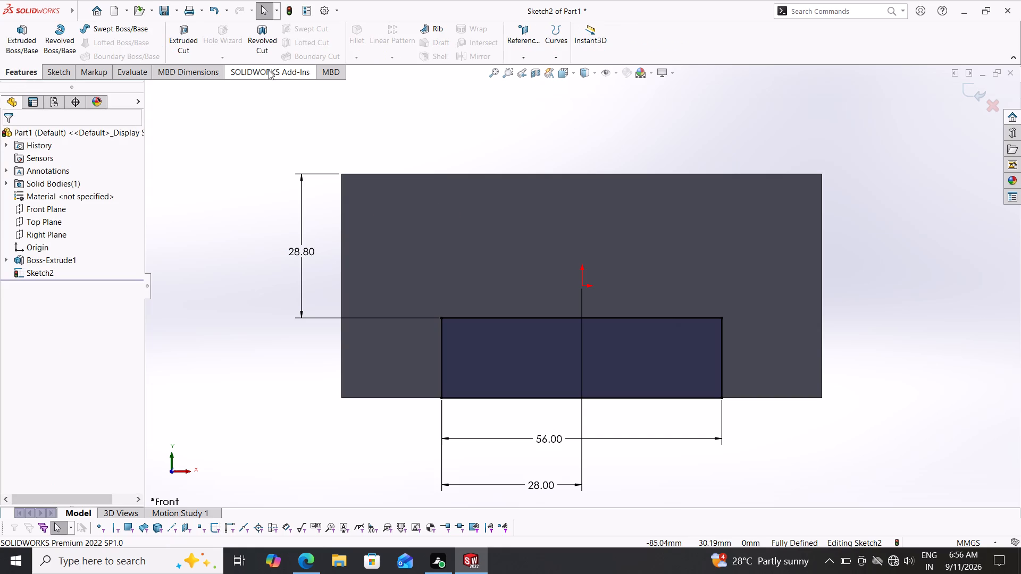
left_click(180, 38)
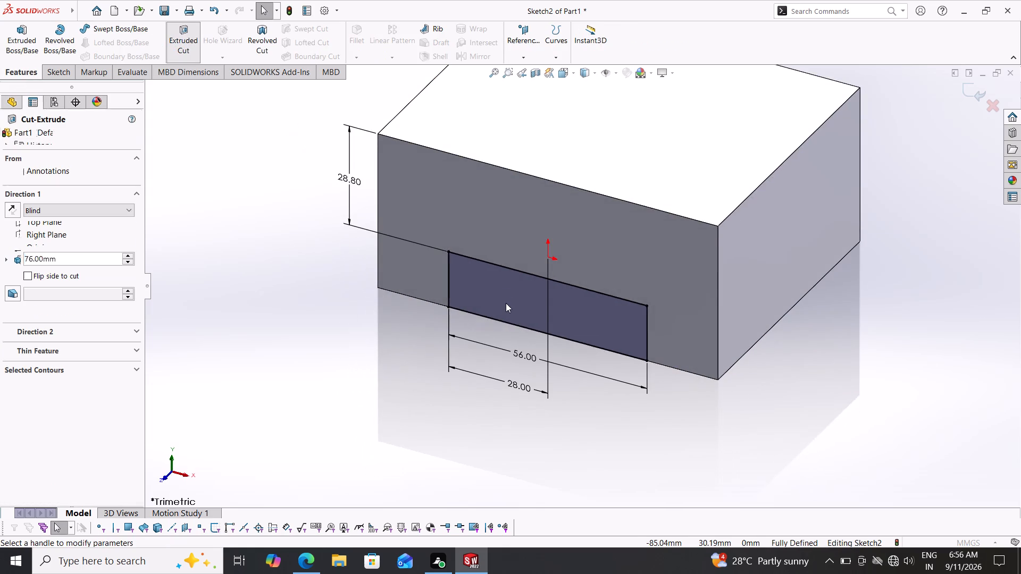
left_click(59, 214)
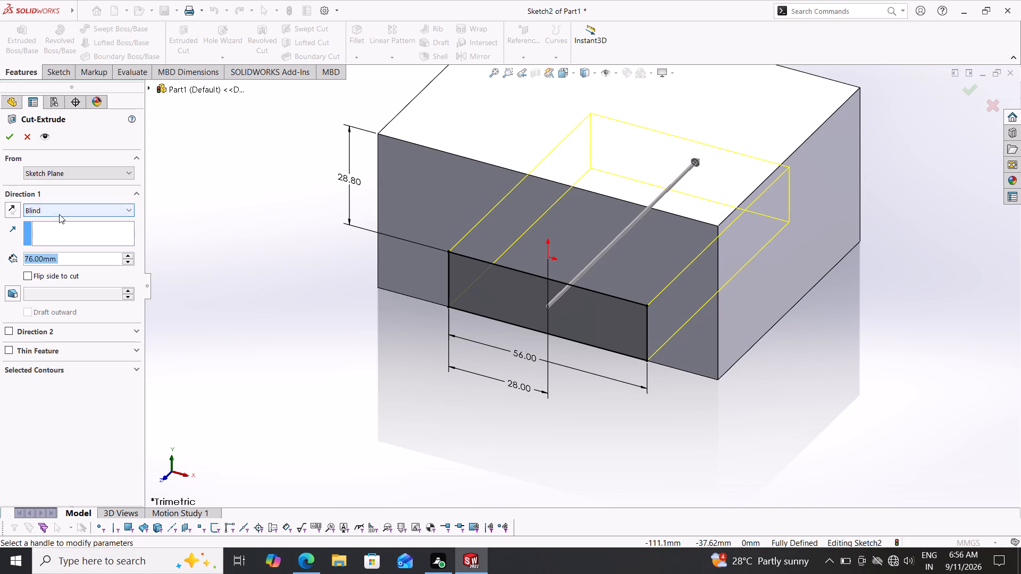
left_click(60, 231)
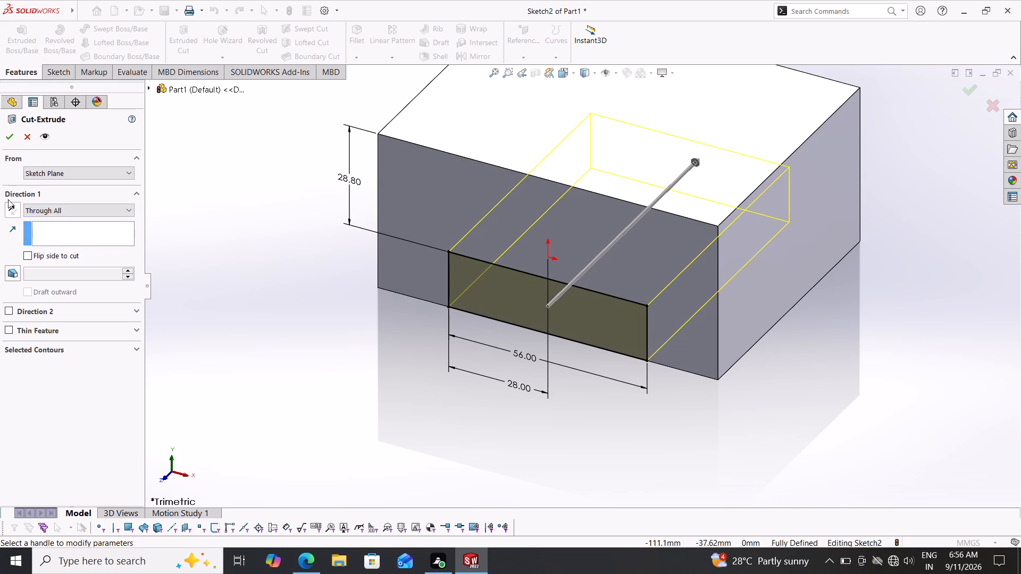
left_click(11, 140)
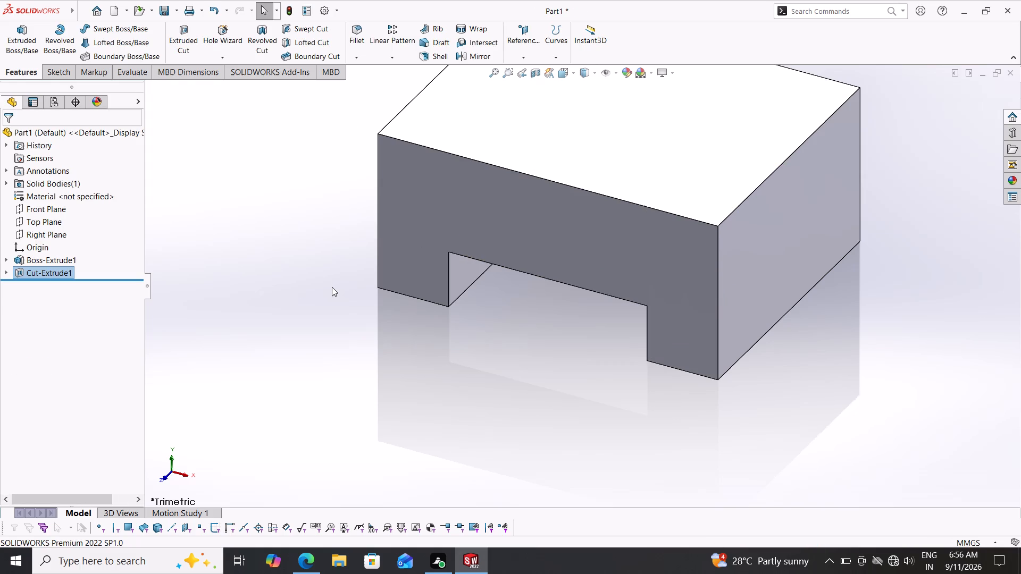
In a new sketch on the front face, draw a corner rectangle about 41 by 29 mm from the top edge down to the slot's upper edge.
middle_click_drag(333, 306, 344, 284)
left_click(424, 263)
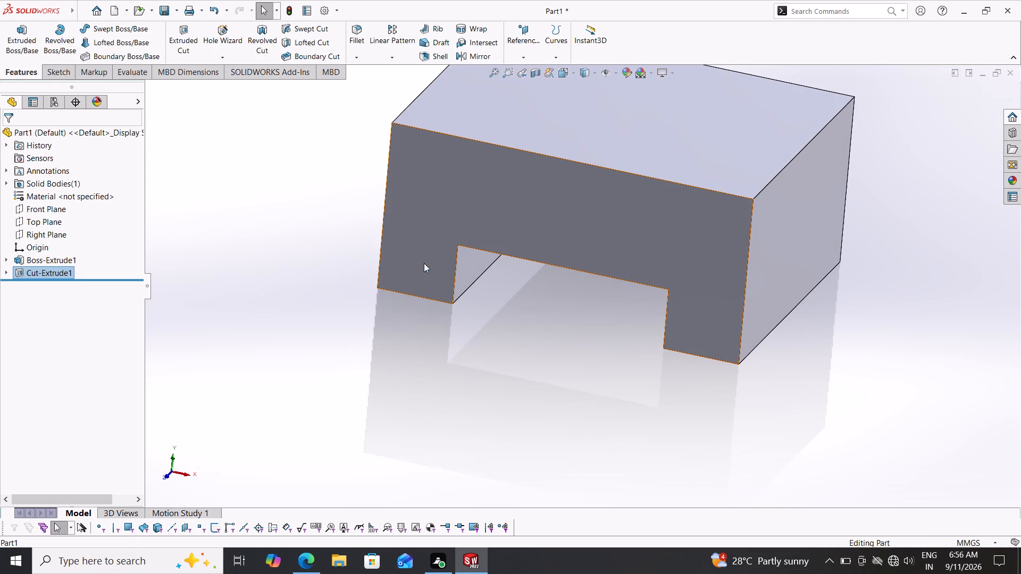
left_click(475, 239)
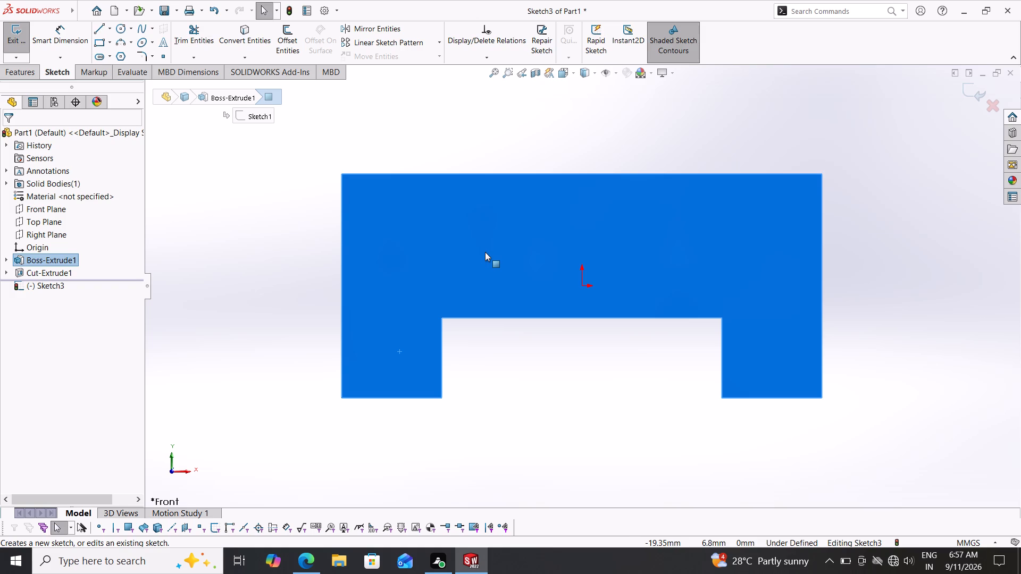
left_click(101, 43)
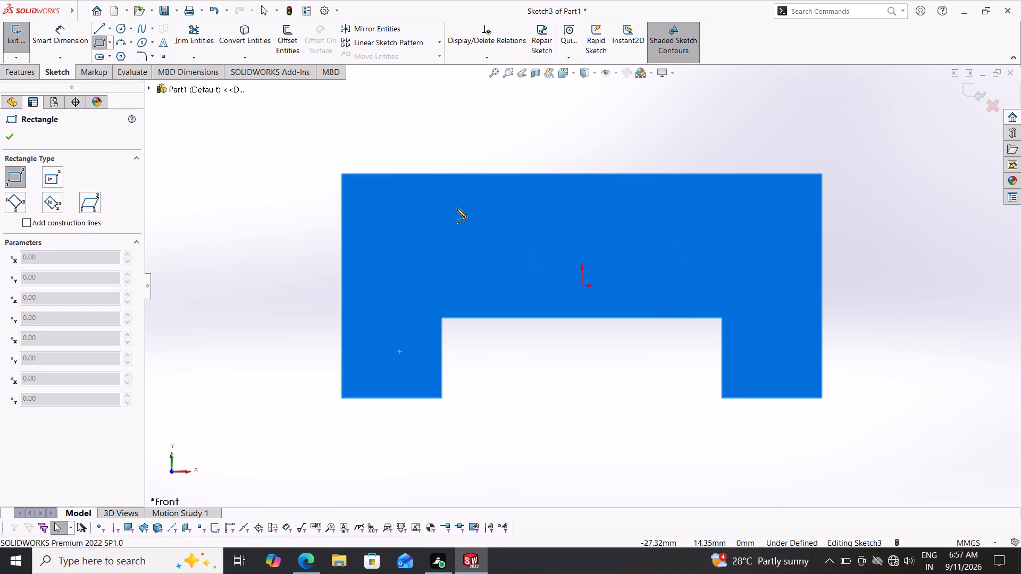
left_click(478, 172)
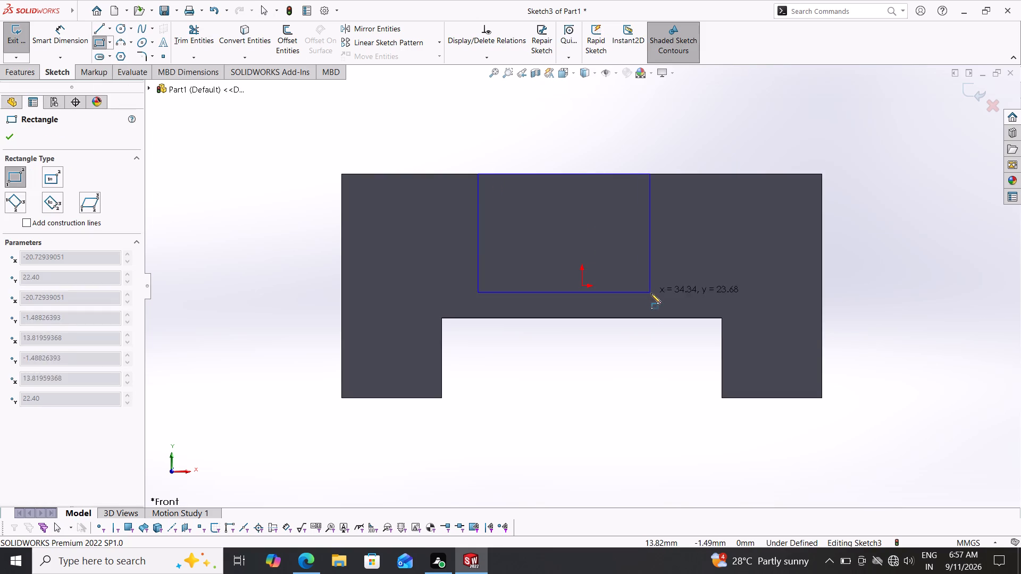
left_click(685, 318)
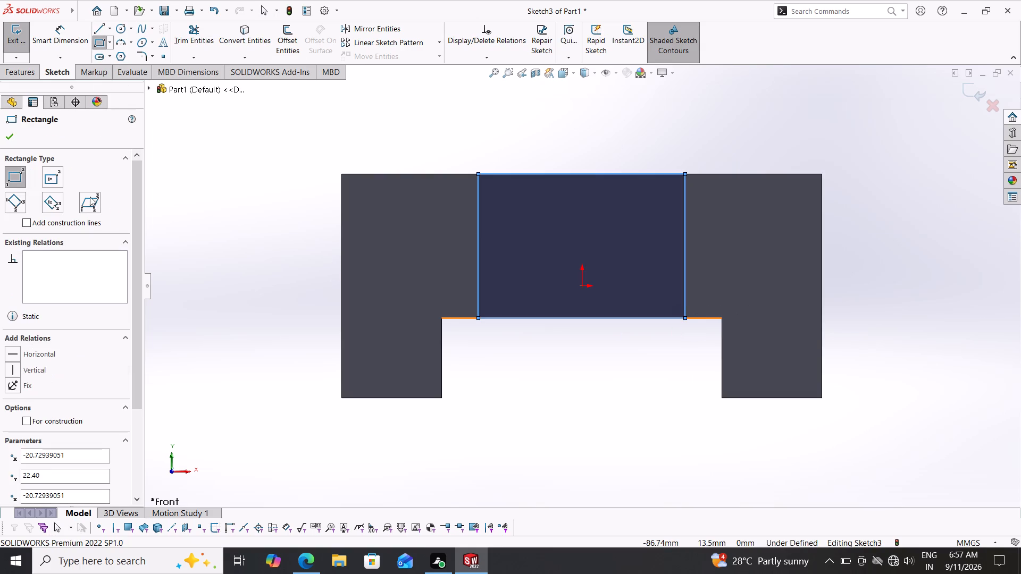
Dimension the horizontal distance from the new rectangle's lower-left corner to the origin as 20 mm.
left_click_drag(73, 35, 70, 39)
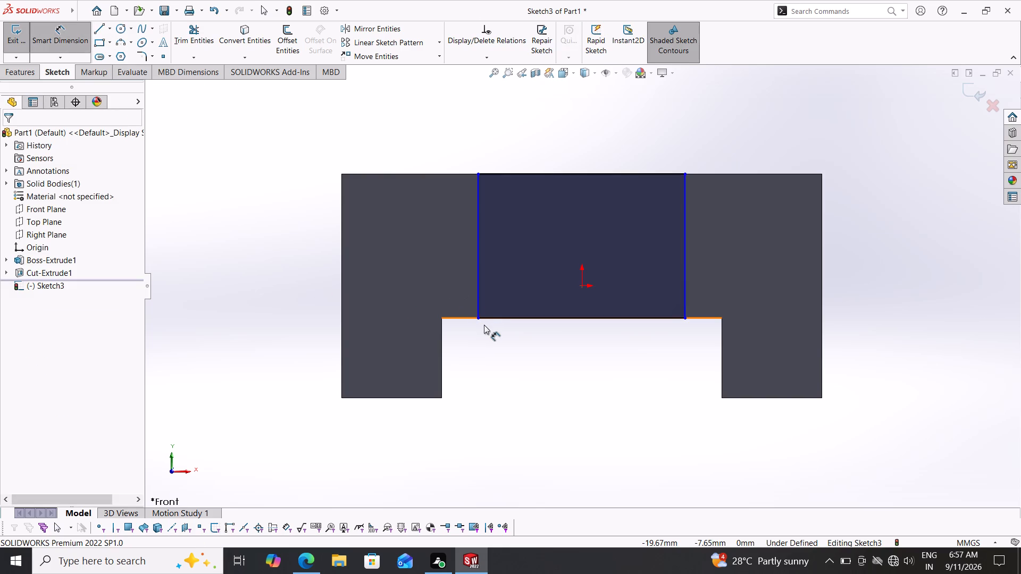
left_click(480, 317)
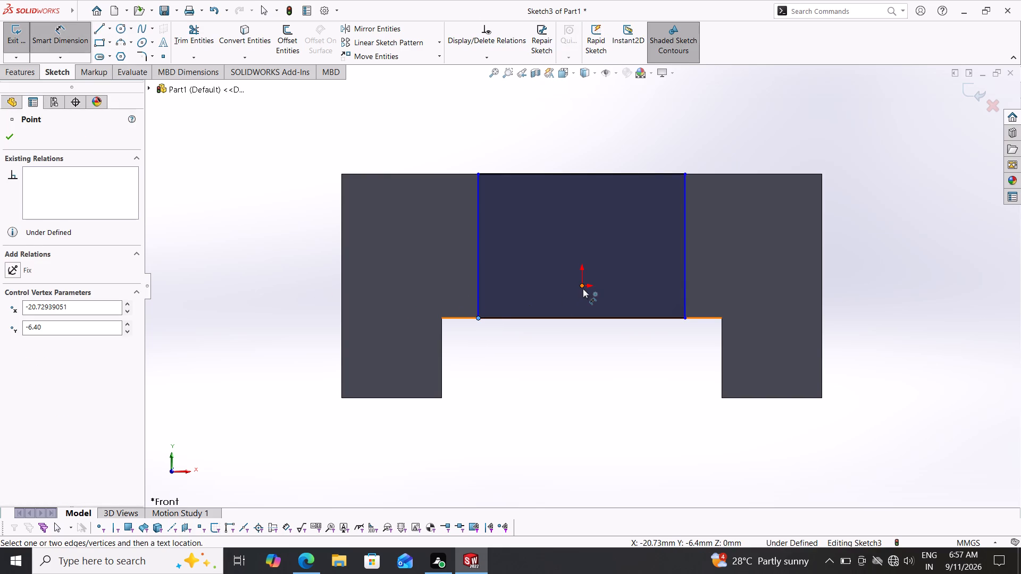
left_click(584, 287)
left_click(540, 376)
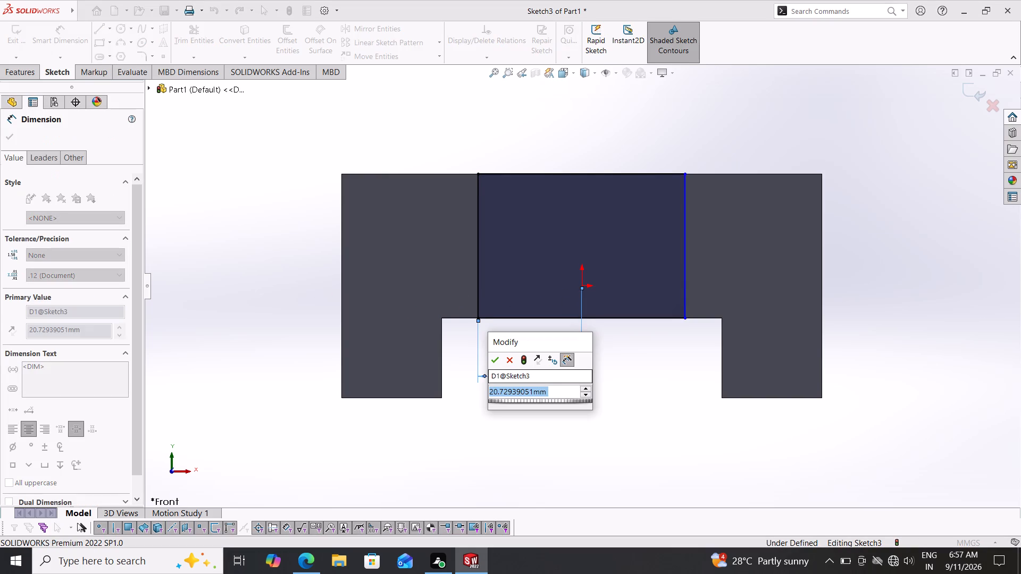
type("20")
key("Return")
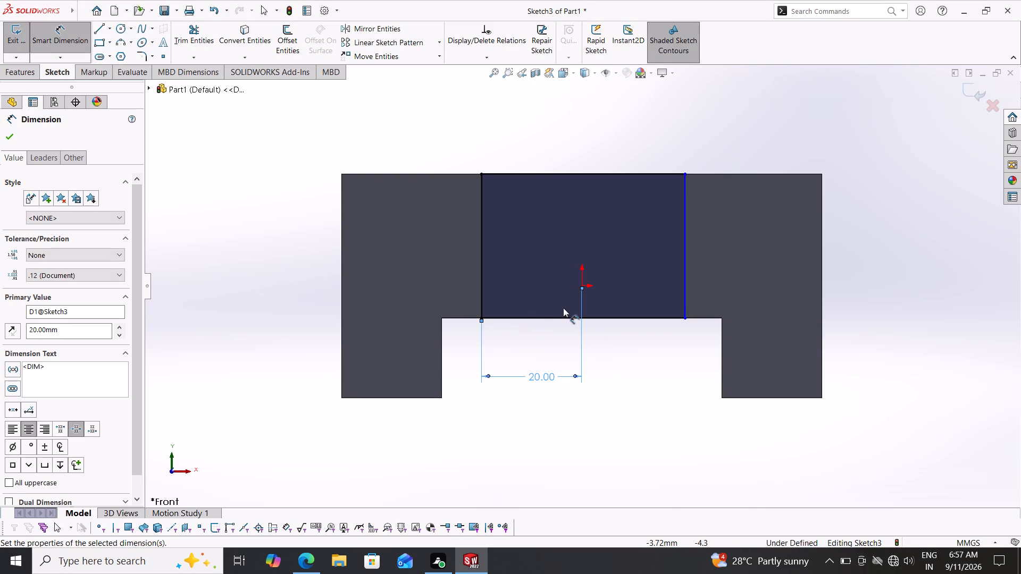
Dimension the rectangle's width between its two top corners as 40 mm.
left_click(483, 176)
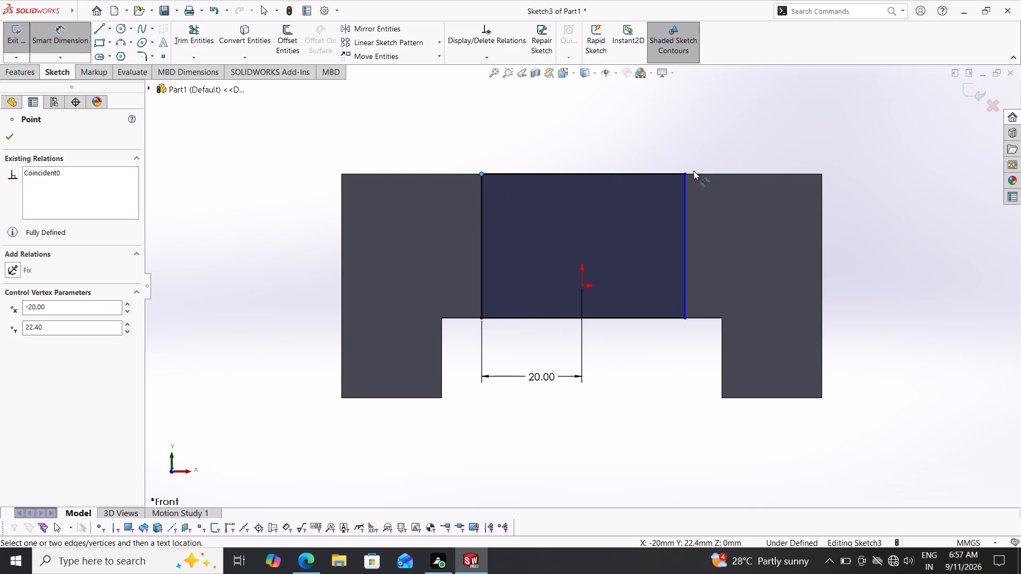
left_click(686, 172)
left_click(567, 125)
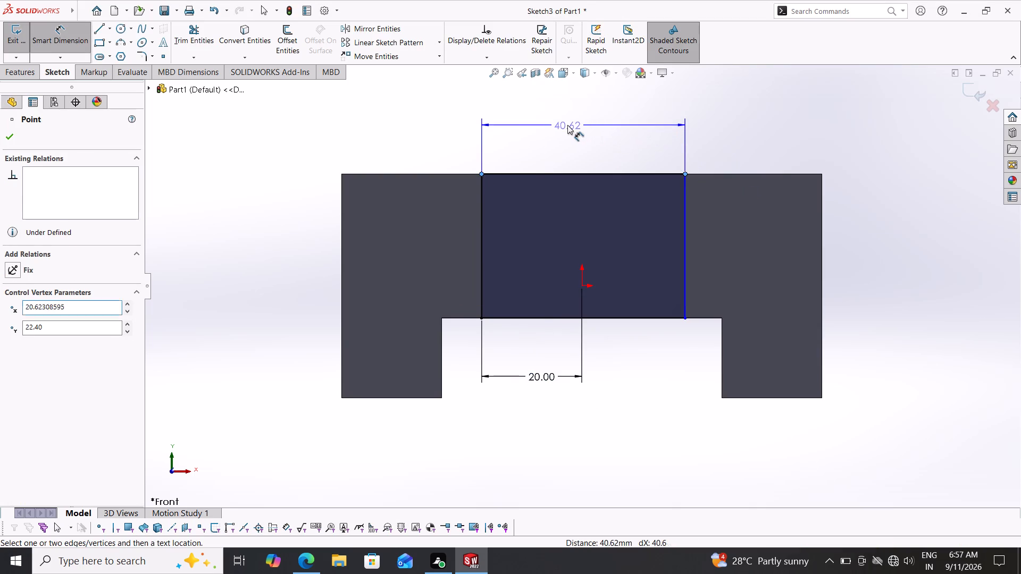
type("40")
key("Return")
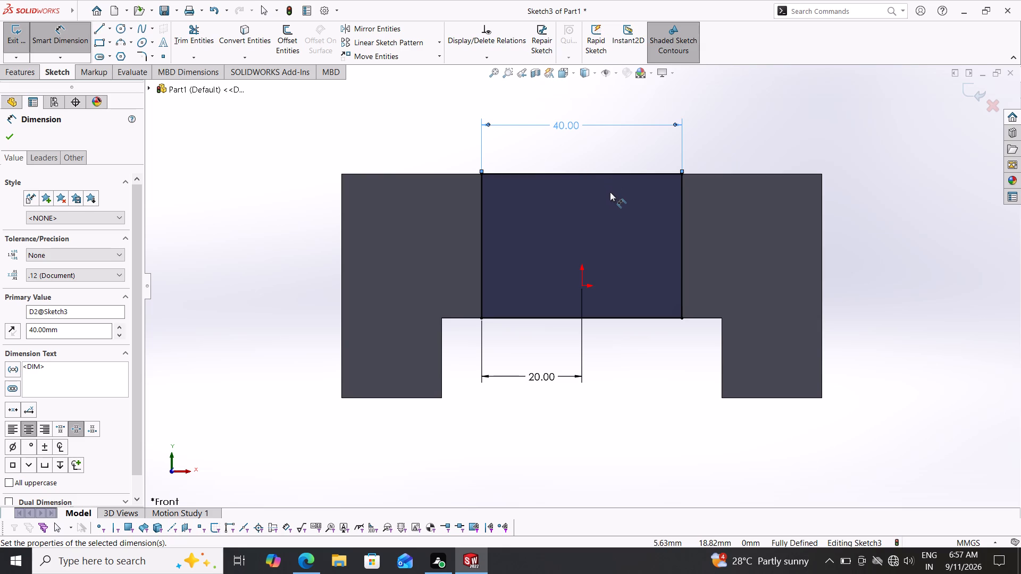
Extrude-cut the 40 mm wide rectangle with a Blind depth of 16 mm into the front face.
left_click(26, 73)
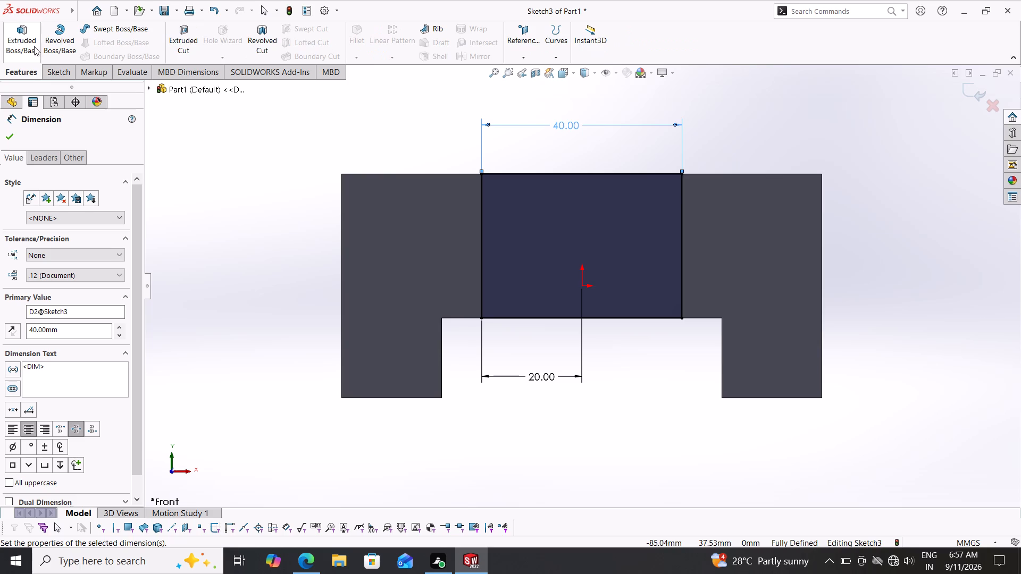
left_click(189, 32)
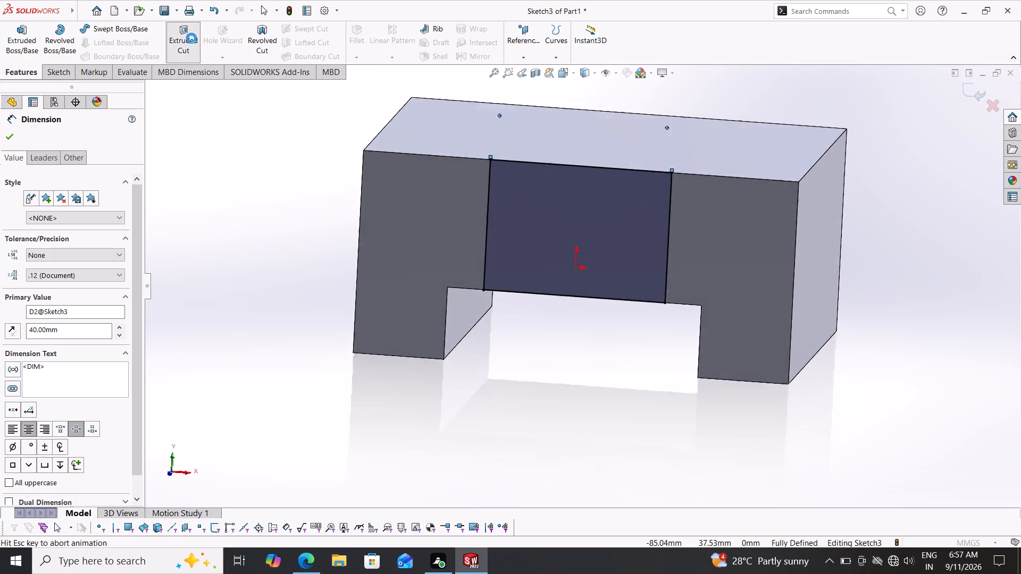
left_click(97, 211)
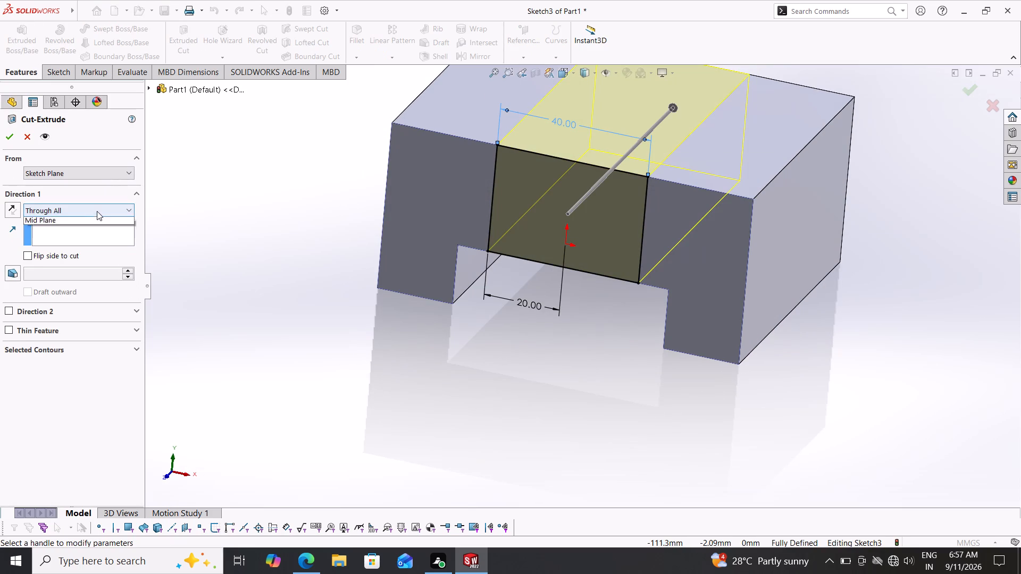
left_click(86, 222)
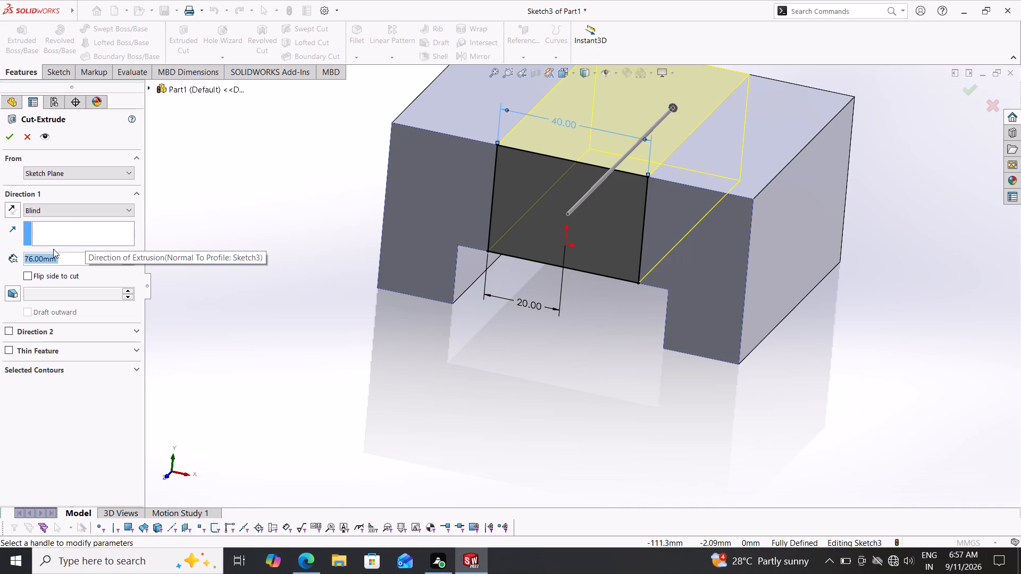
type("16")
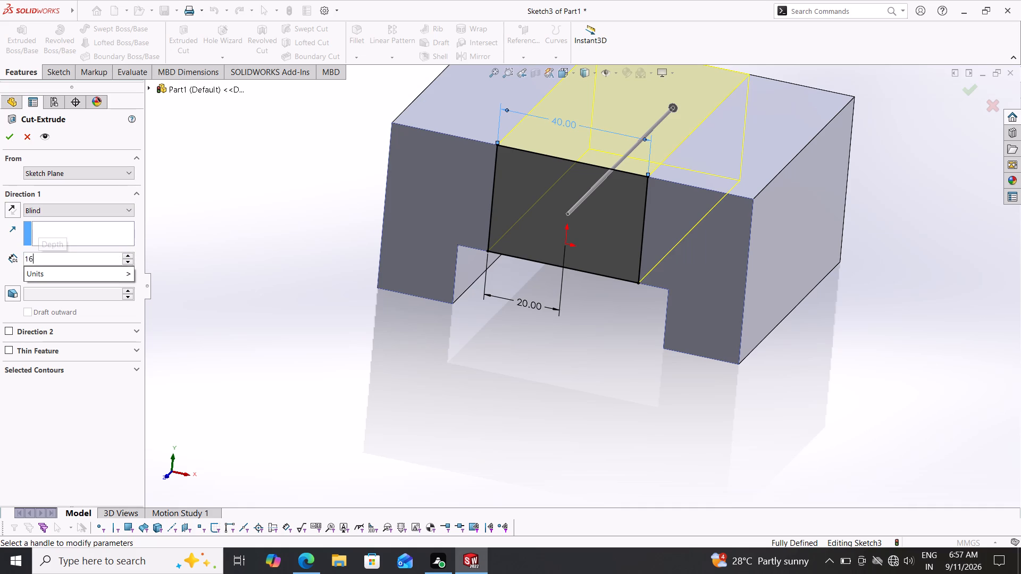
key("Return")
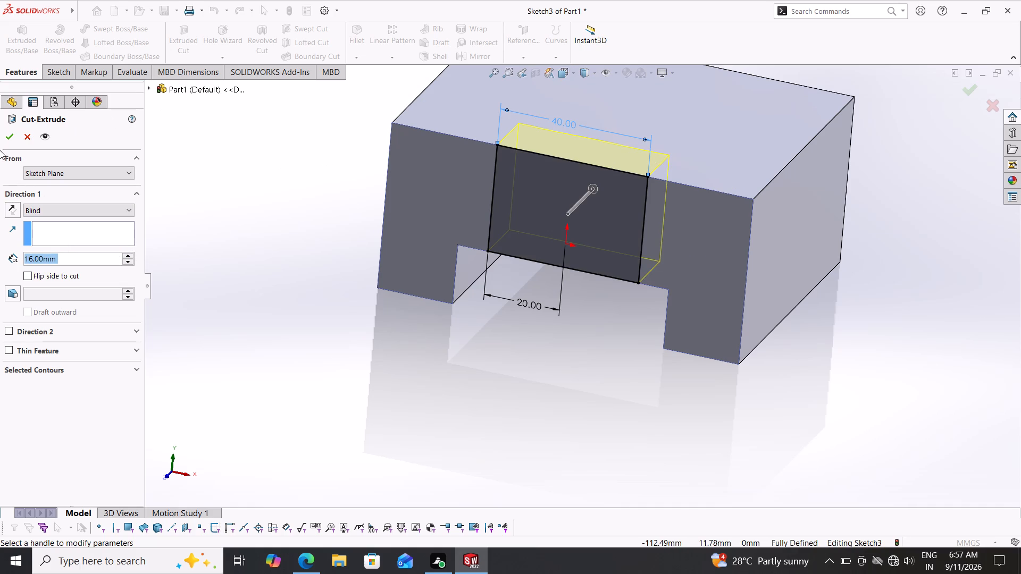
left_click(3, 133)
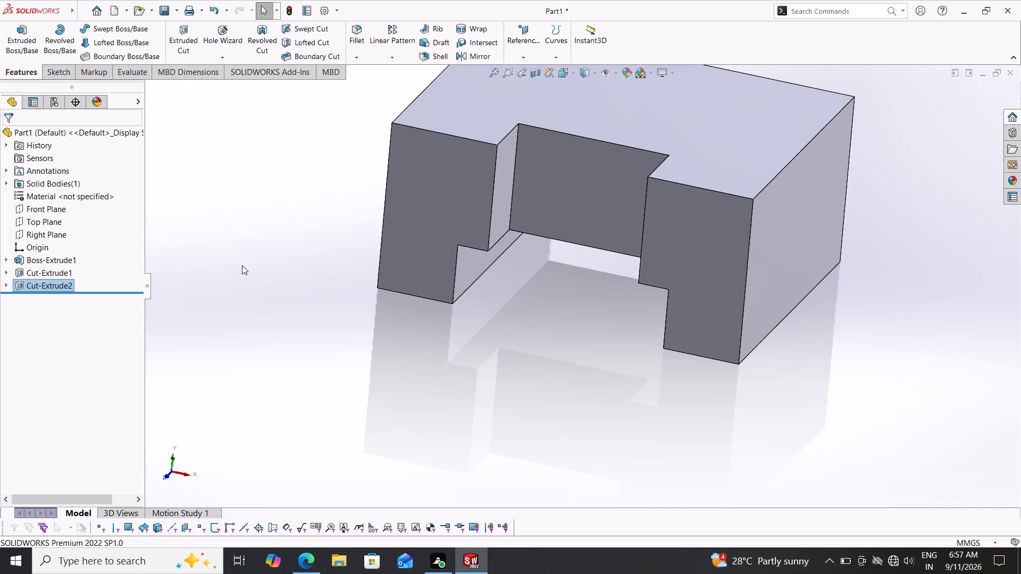
Examine the front notch and the bottom slot from below and from the front.
middle_click_drag(298, 309, 287, 235)
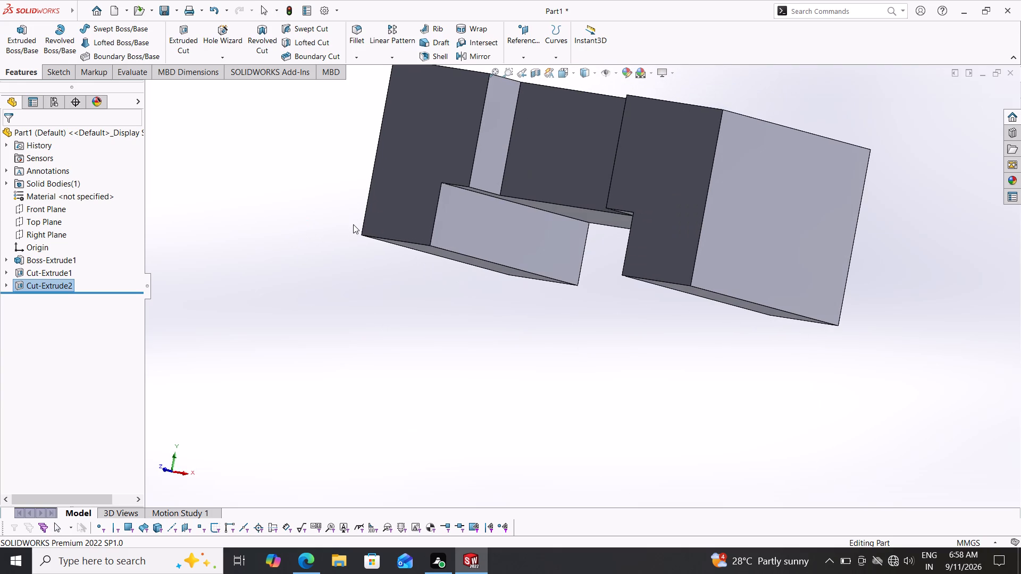
scroll(404, 229, "down", 1)
middle_click_drag(405, 229, 427, 291)
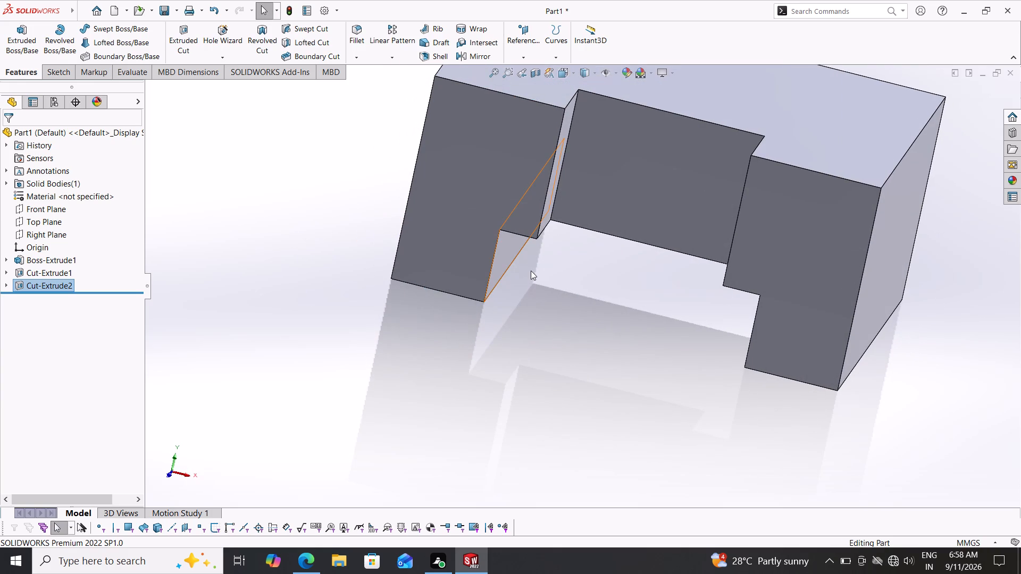
scroll(635, 272, "down", 2)
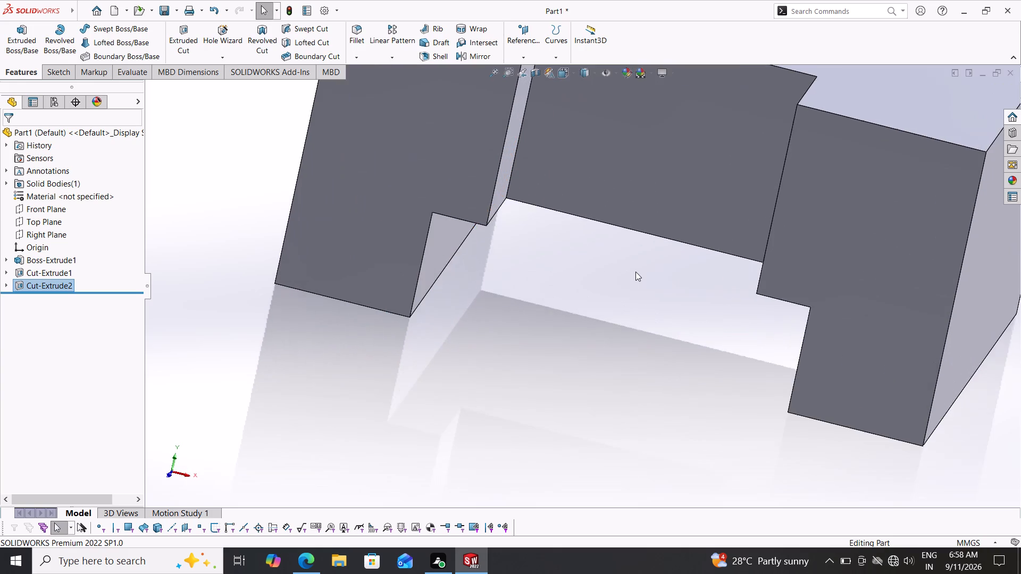
scroll(635, 272, "up", 4)
middle_click_drag(634, 327, 624, 319)
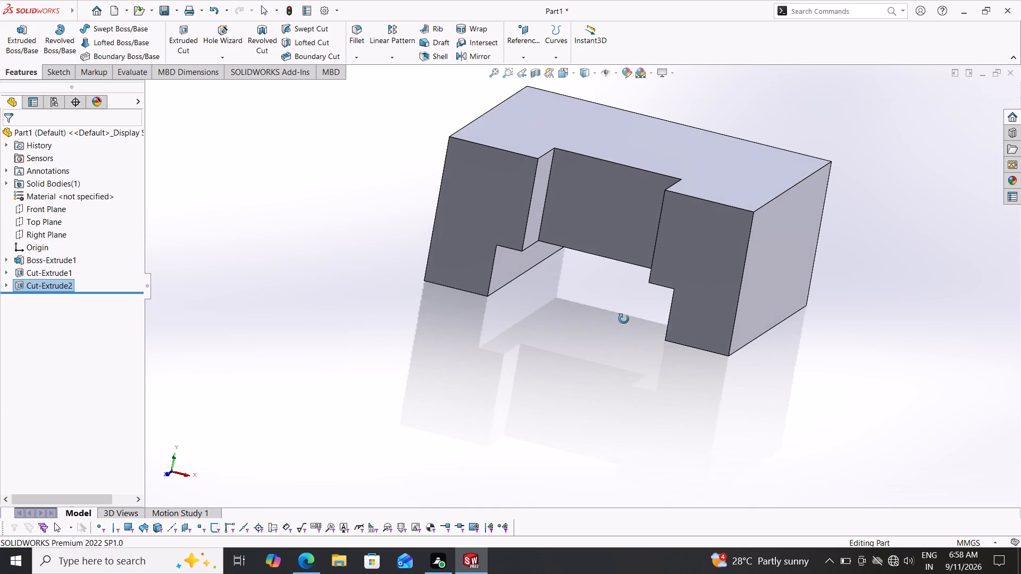
middle_click_drag(624, 319, 613, 315)
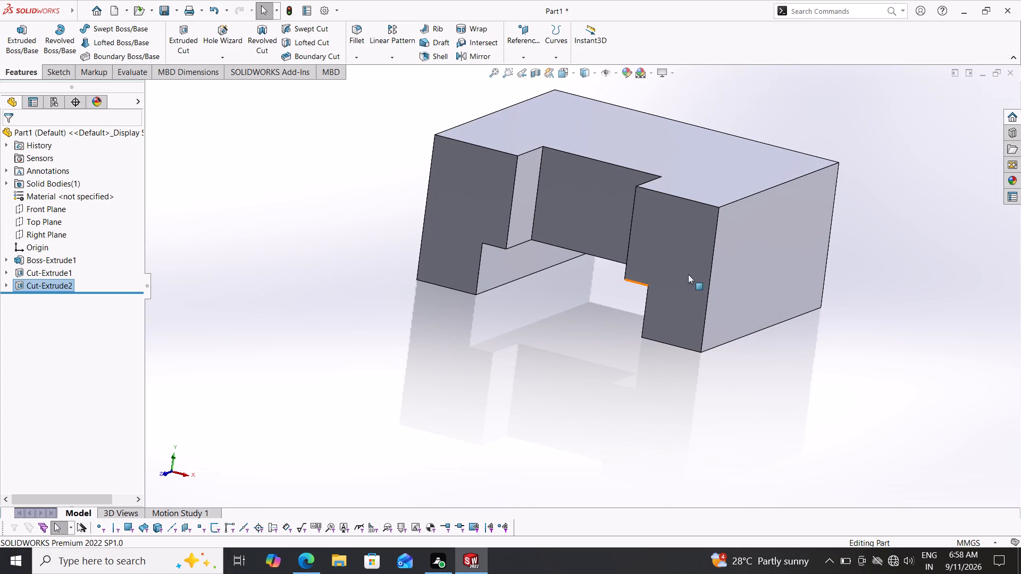
Sketch a corner rectangle about 25 by 52 mm on the block's back face, rising from its top edge.
middle_click_drag(799, 271, 688, 336)
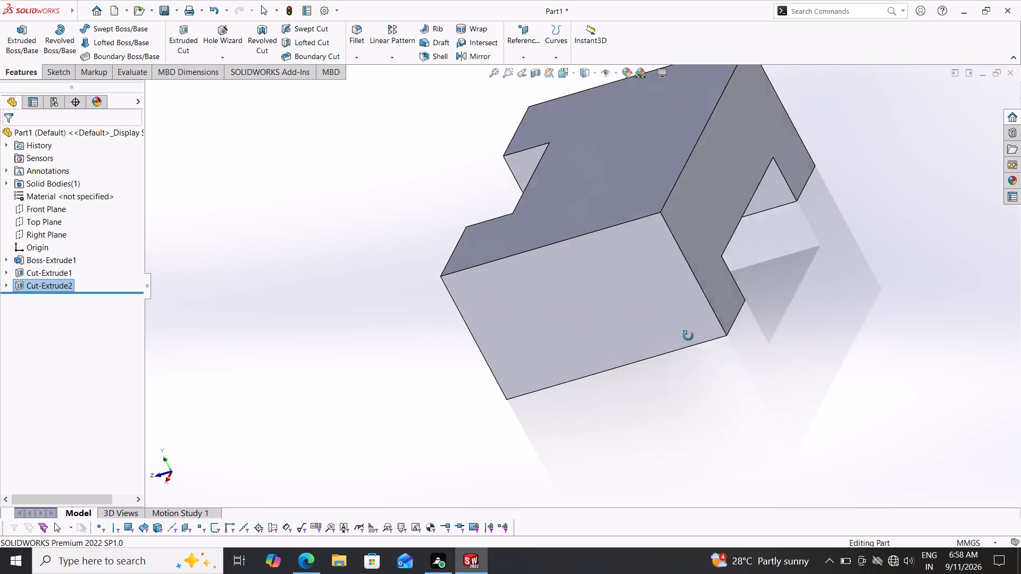
middle_click_drag(688, 336, 683, 330)
left_click(668, 206)
left_click(716, 178)
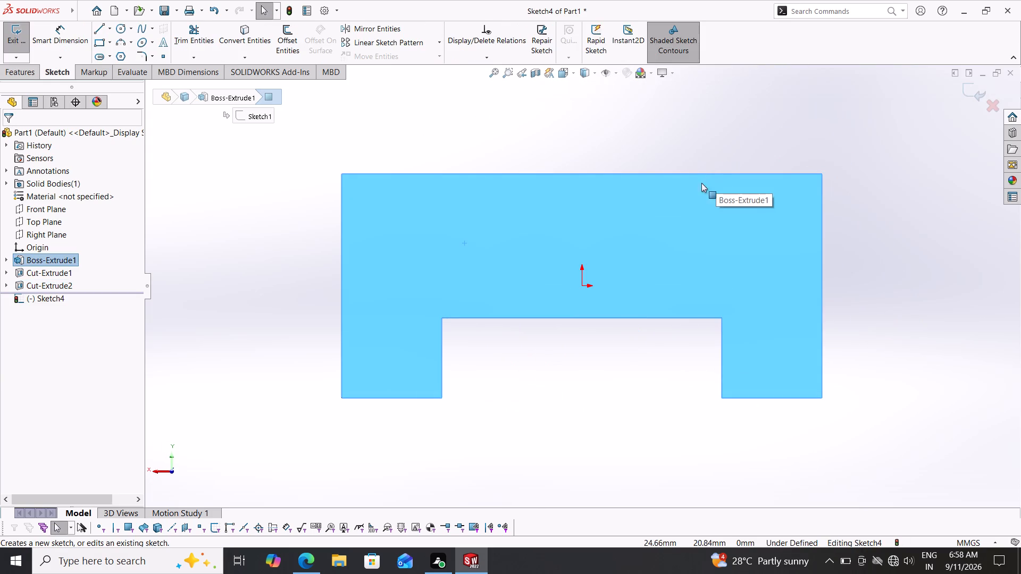
left_click(100, 43)
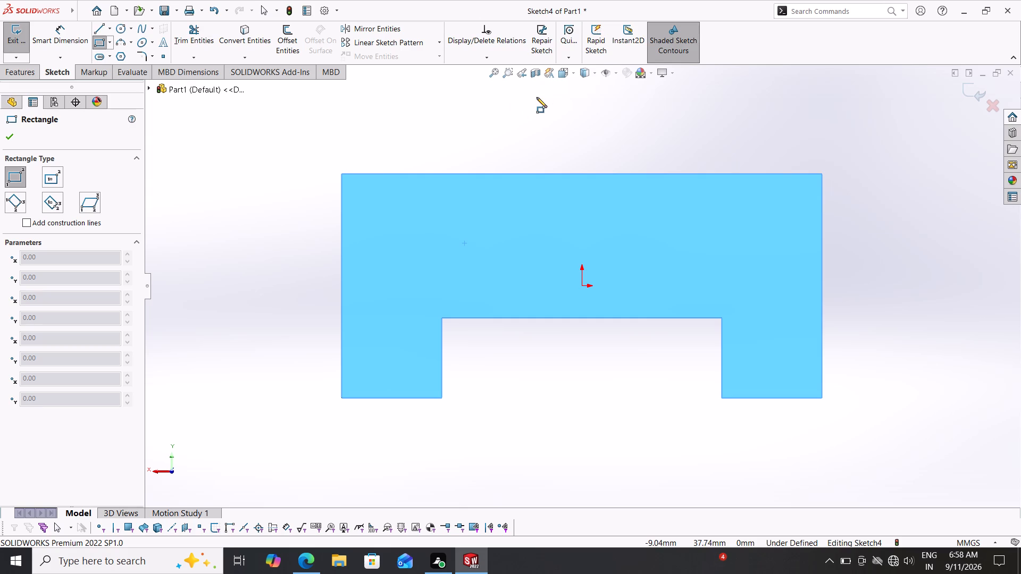
left_click(525, 175)
scroll(631, 159, "down", 2)
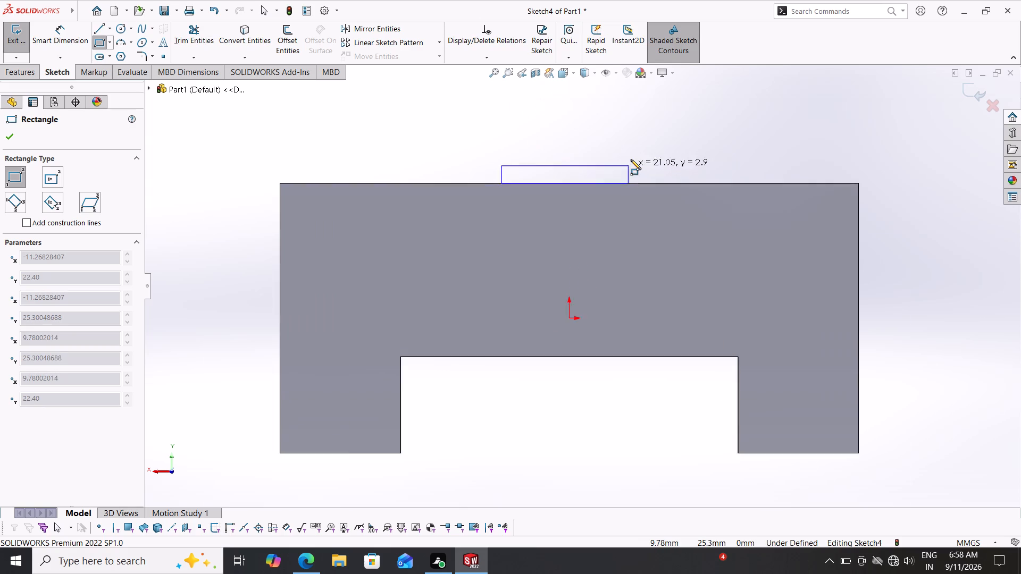
scroll(631, 159, "down", 1)
scroll(621, 166, "up", 6)
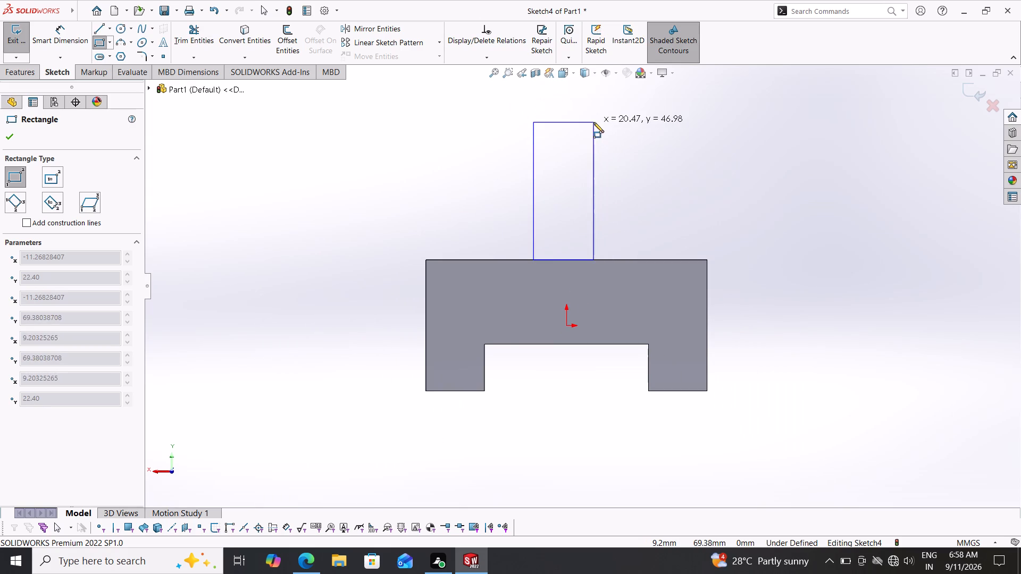
left_click(608, 107)
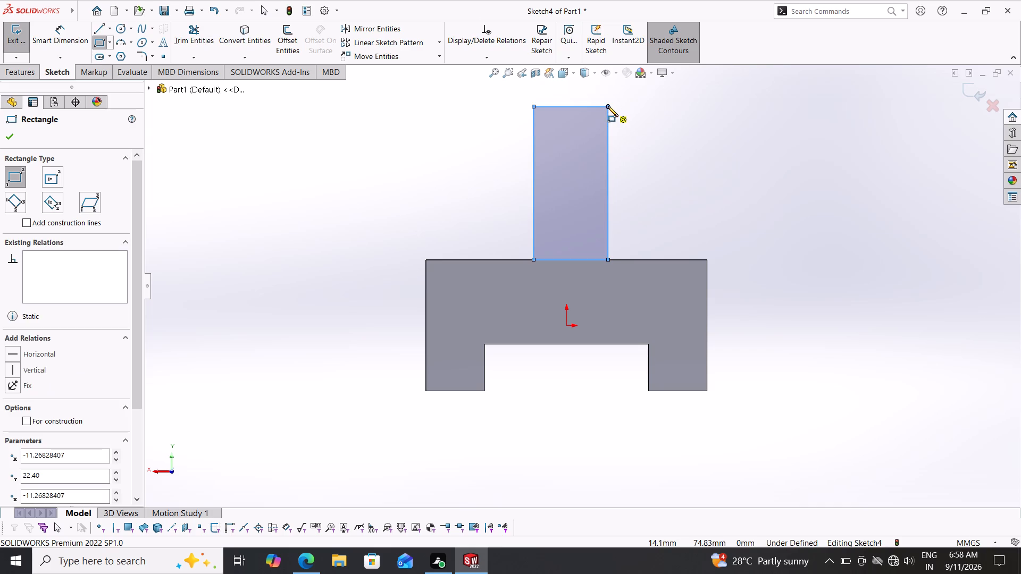
key("Escape")
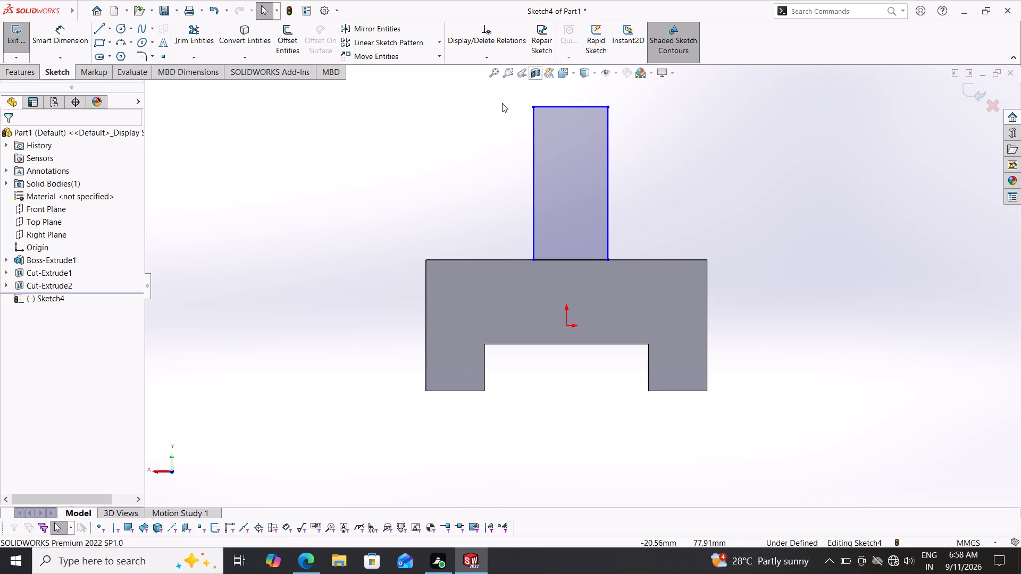
Dimension the new rectangle's width between its two bottom corners as 56 mm.
left_click(70, 37)
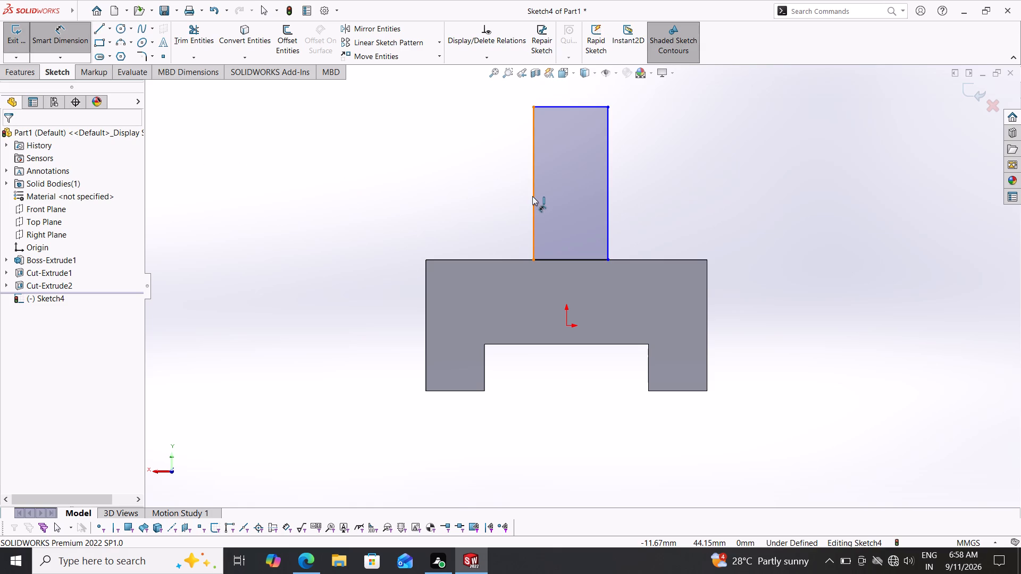
left_click(534, 261)
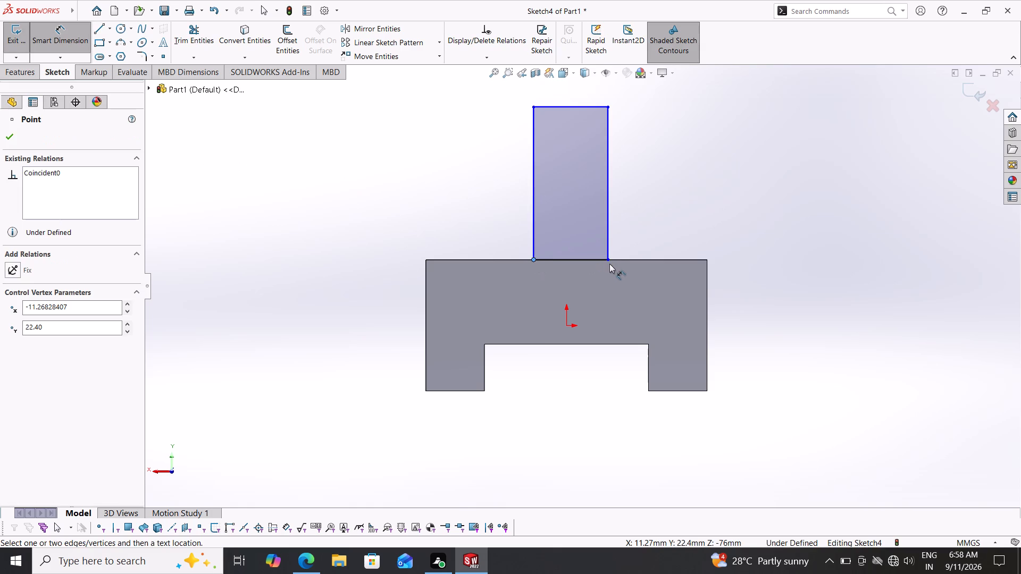
left_click(610, 261)
left_click(576, 384)
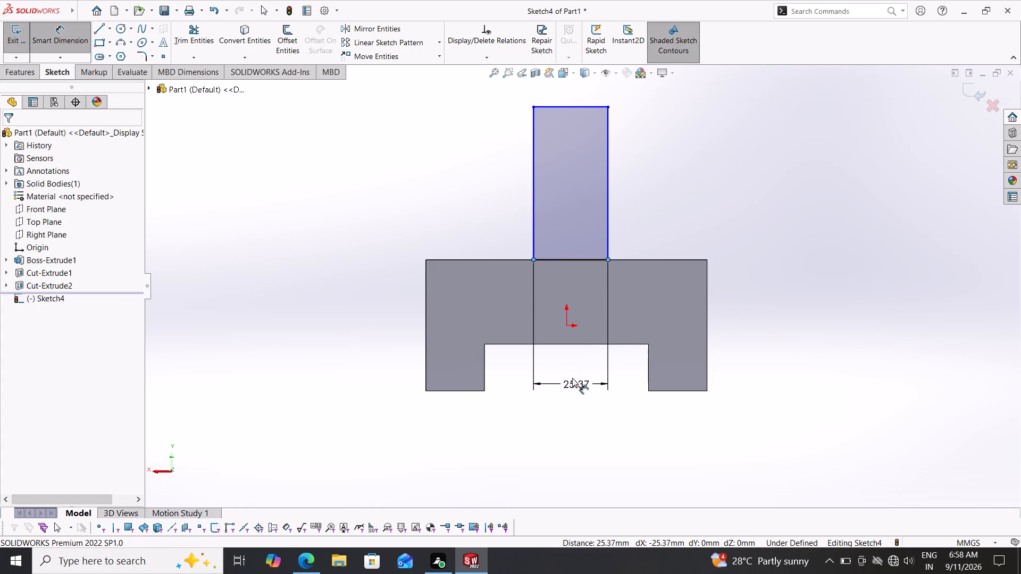
type("56")
key("Return")
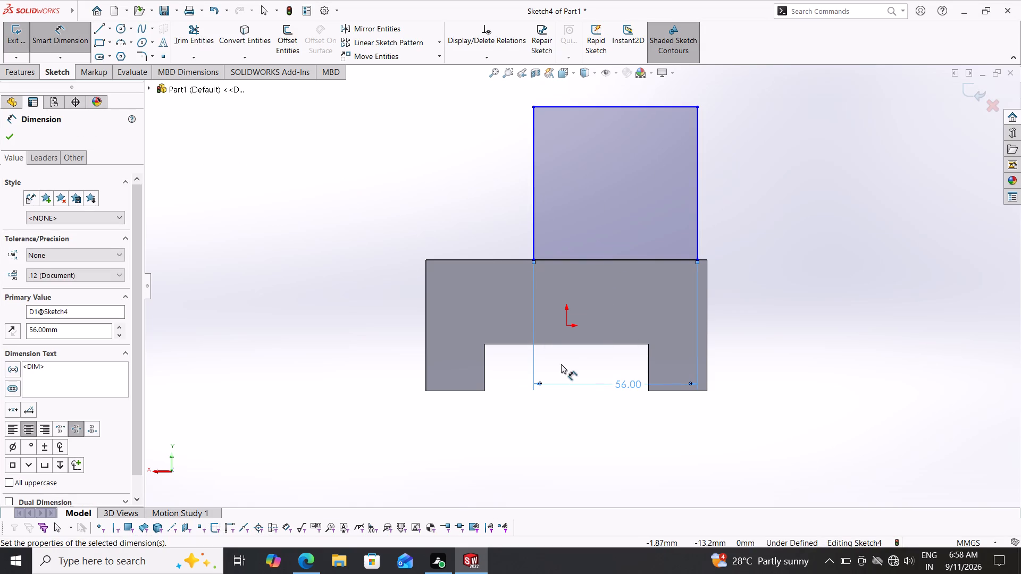
Dimension the horizontal distance from the rectangle's lower-right corner to the origin as 56/2 mm.
left_click(697, 259)
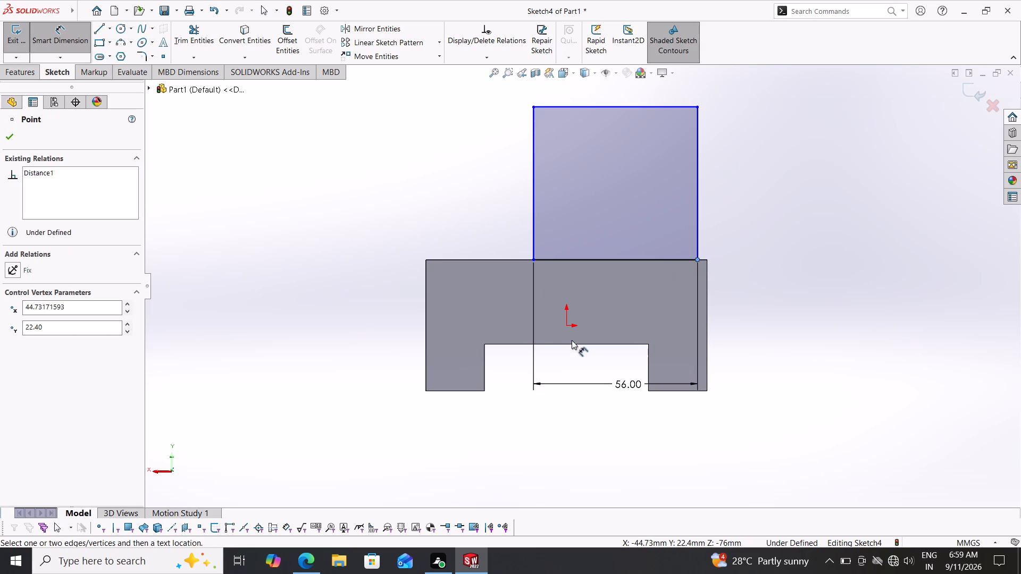
left_click(566, 325)
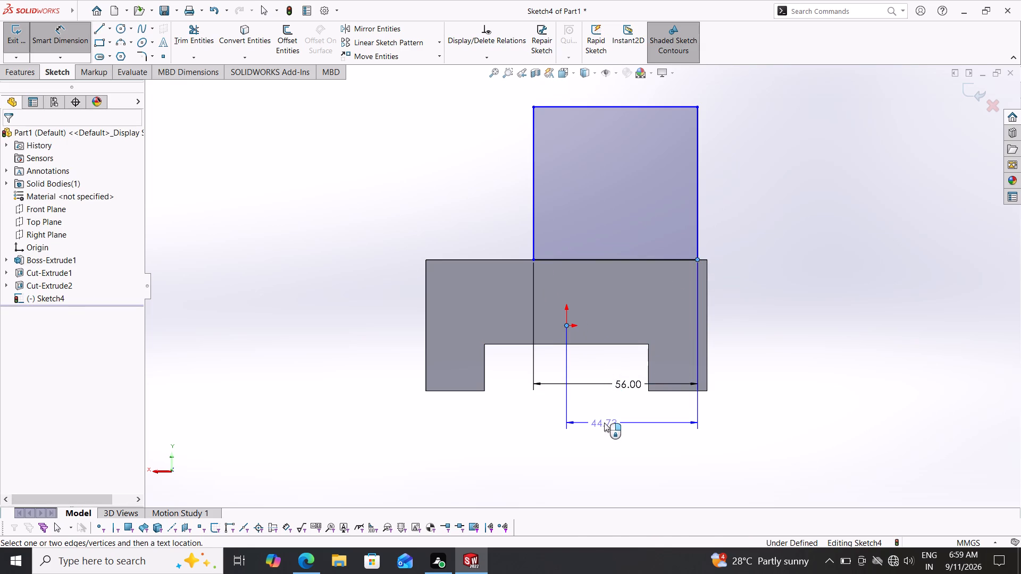
left_click(604, 423)
type("56/2")
key("Return")
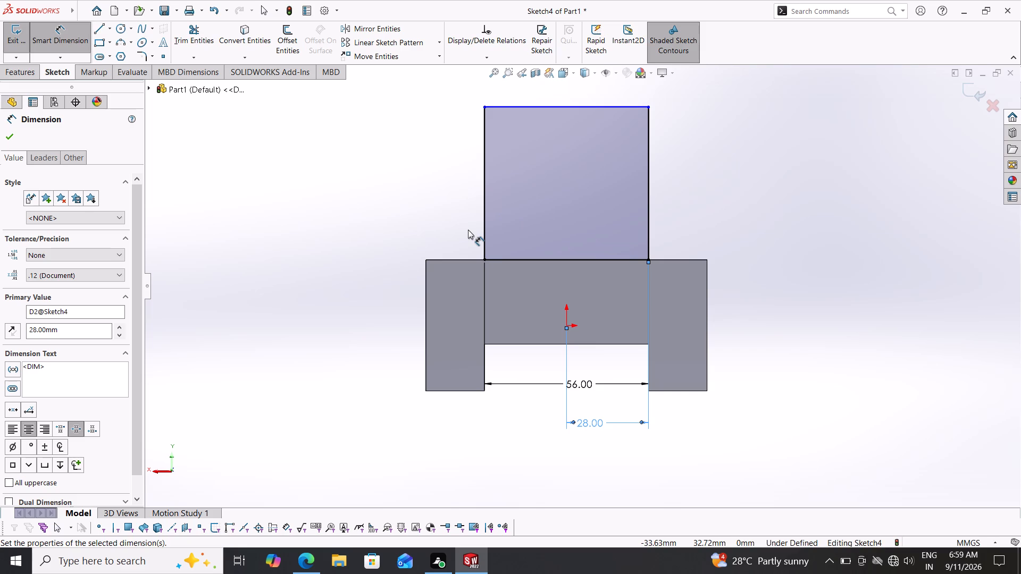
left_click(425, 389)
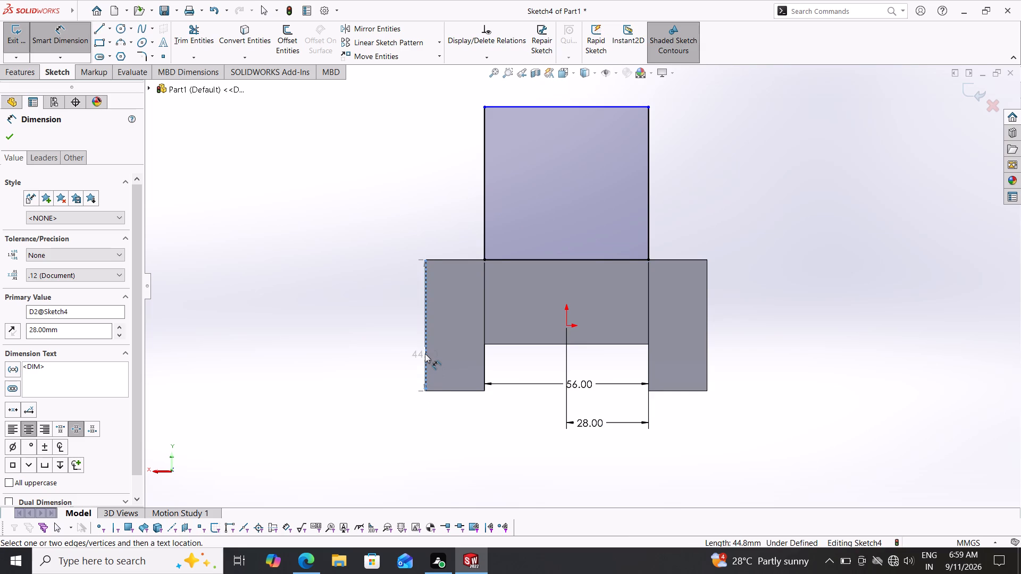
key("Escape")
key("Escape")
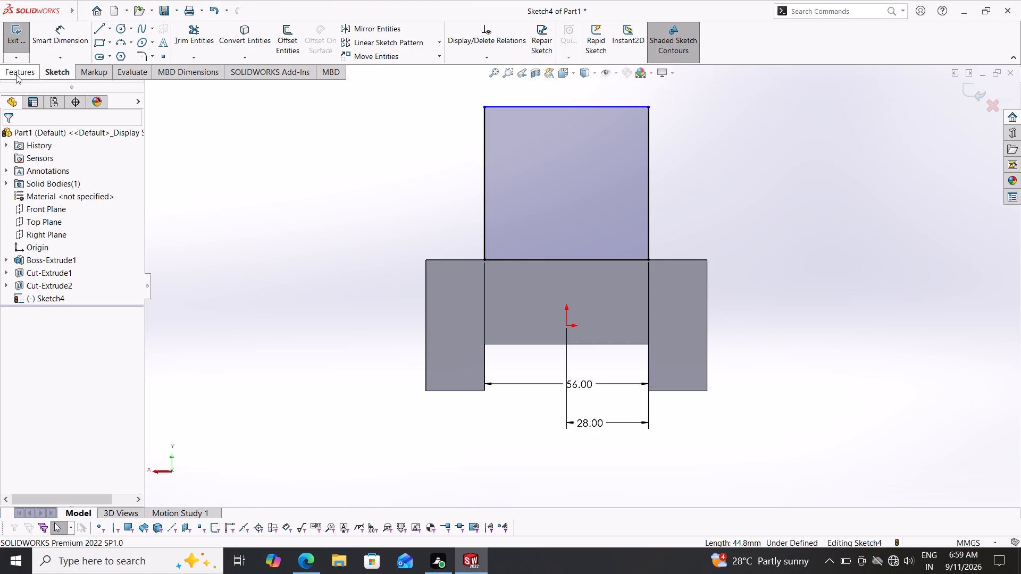
Dimension the vertical distance from the left leg's bottom edge to the rectangle's top-left corner as 188 mm.
left_click(64, 36)
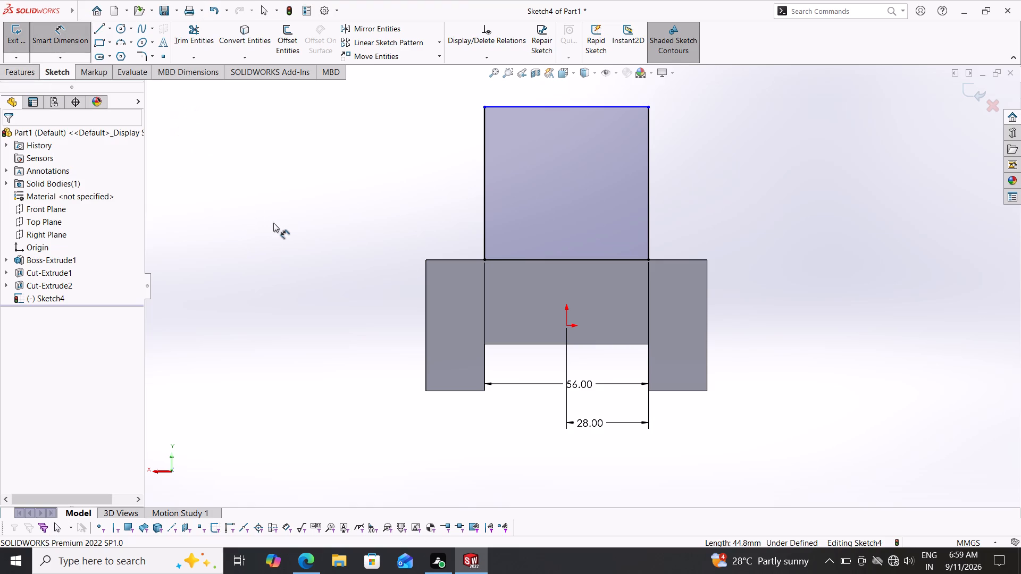
left_click(449, 392)
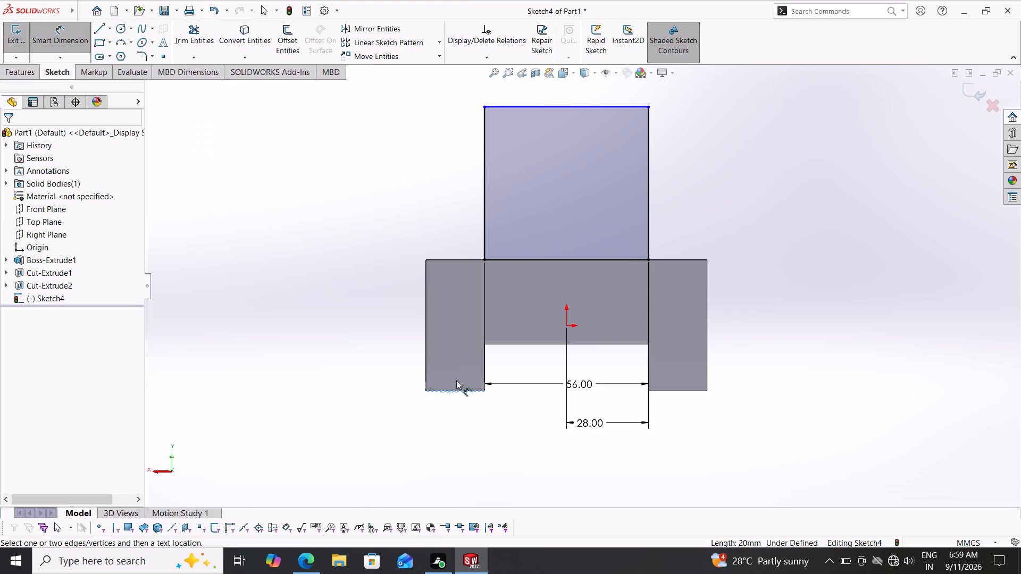
left_click(487, 107)
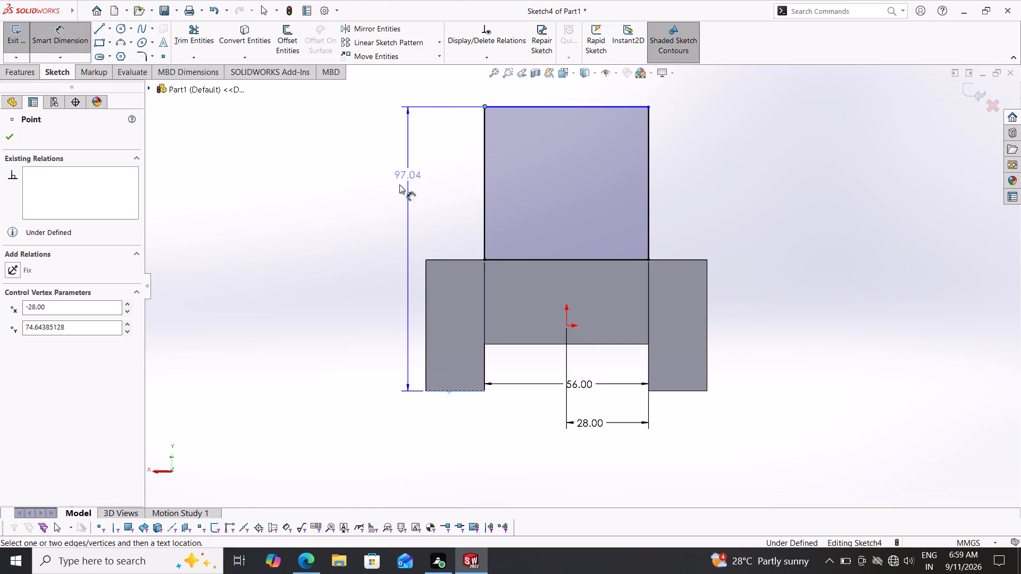
left_click(373, 221)
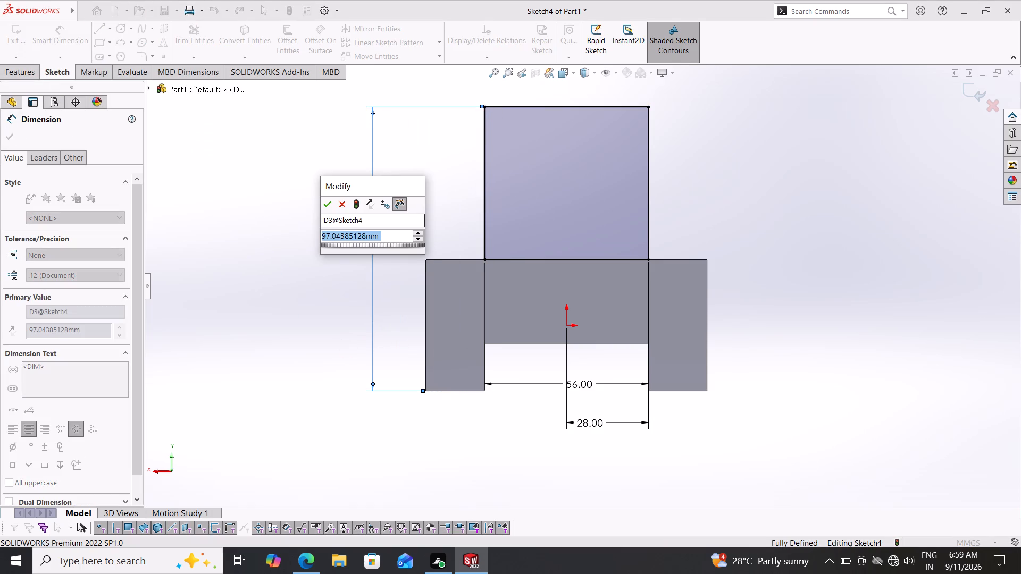
type("188")
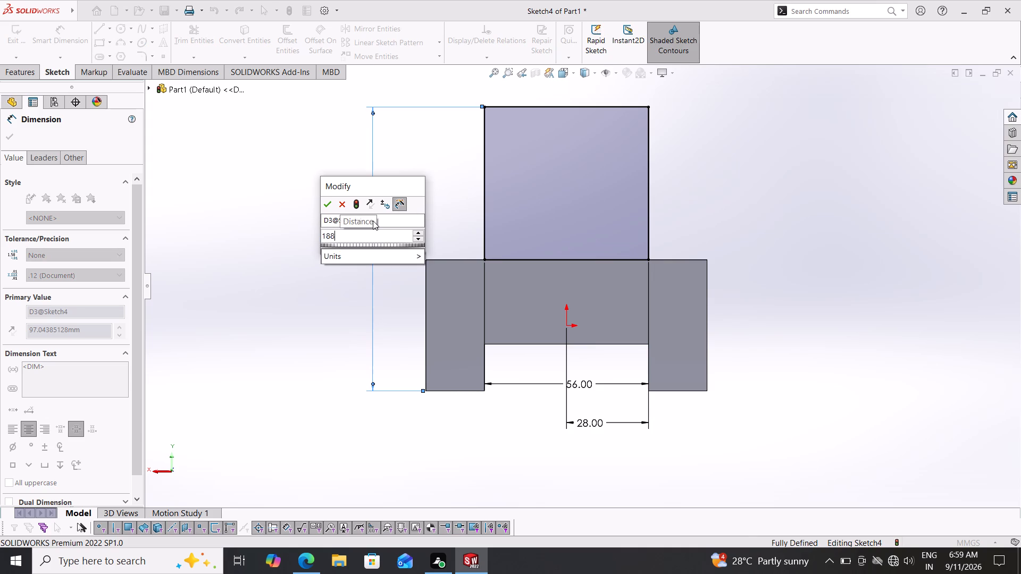
key("Return")
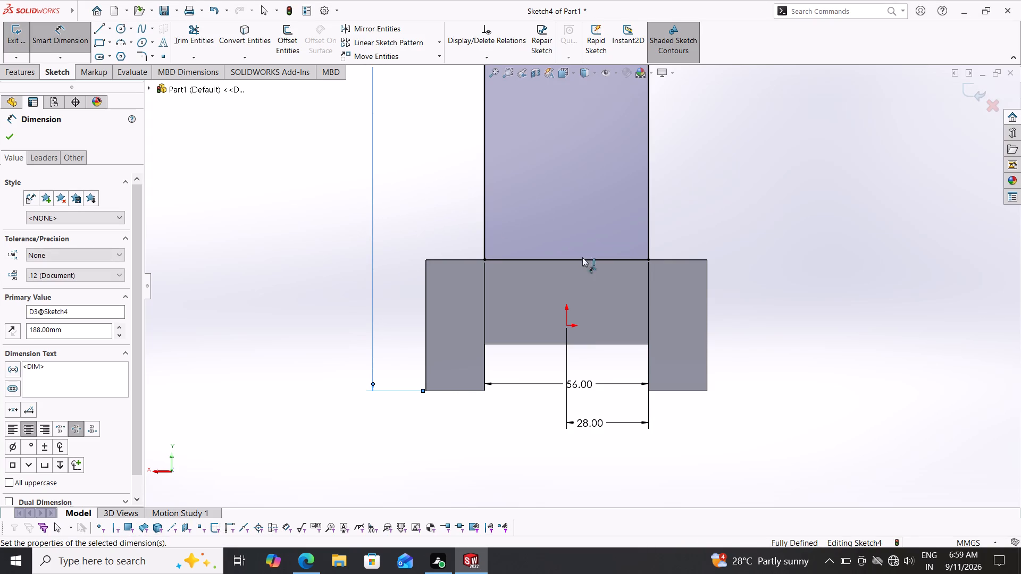
scroll(605, 251, "down", 2)
scroll(604, 251, "up", 7)
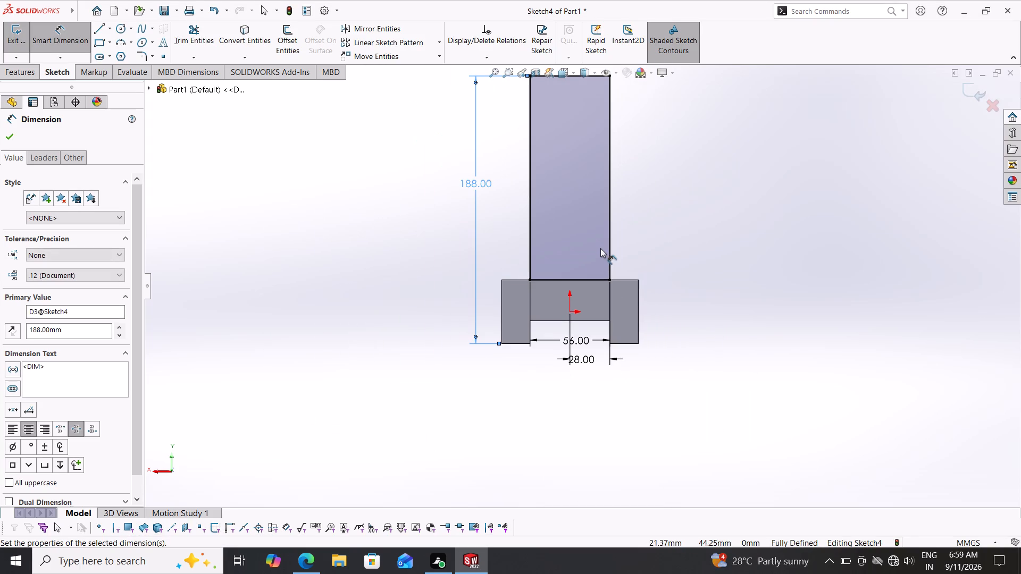
left_click(8, 134)
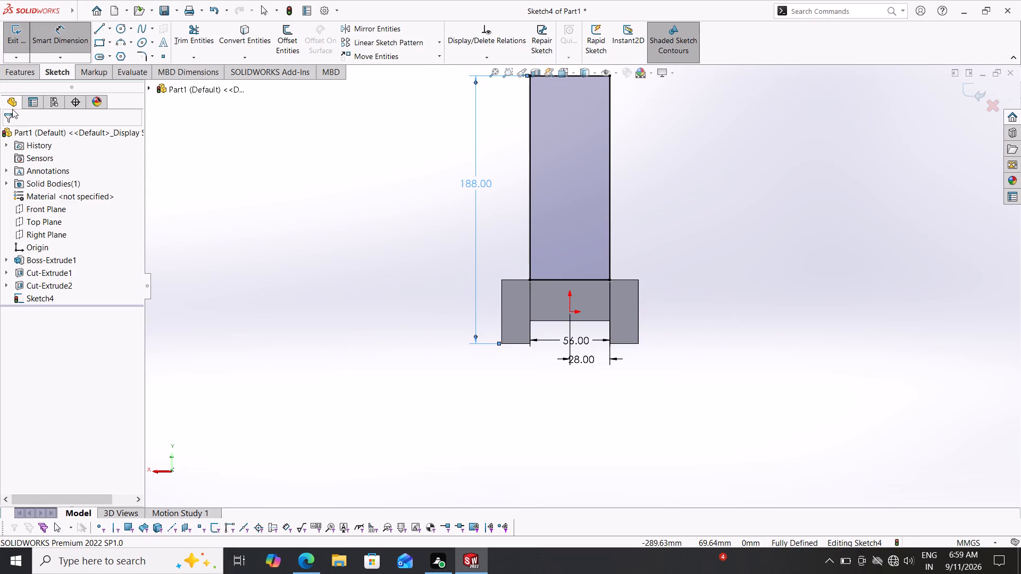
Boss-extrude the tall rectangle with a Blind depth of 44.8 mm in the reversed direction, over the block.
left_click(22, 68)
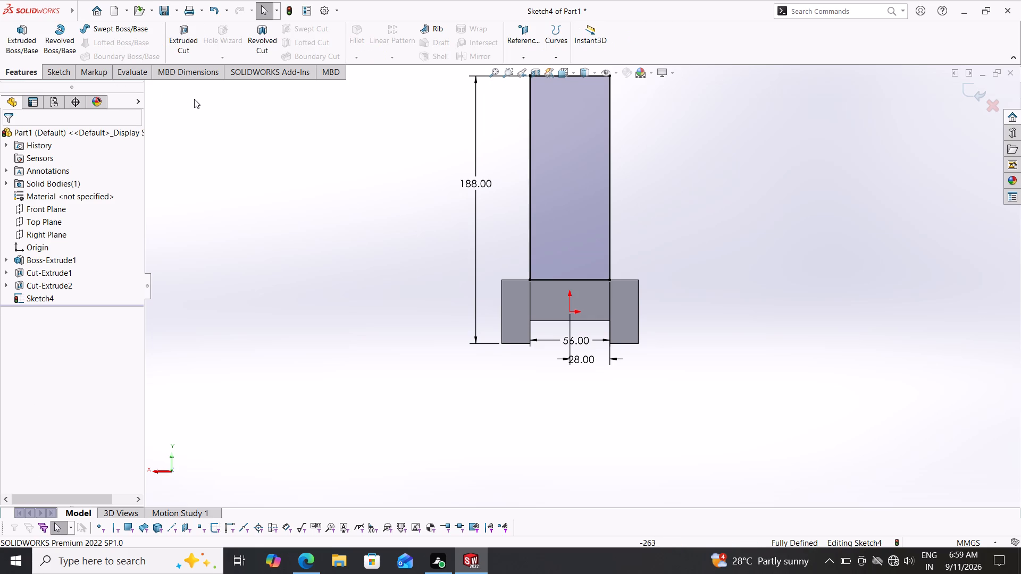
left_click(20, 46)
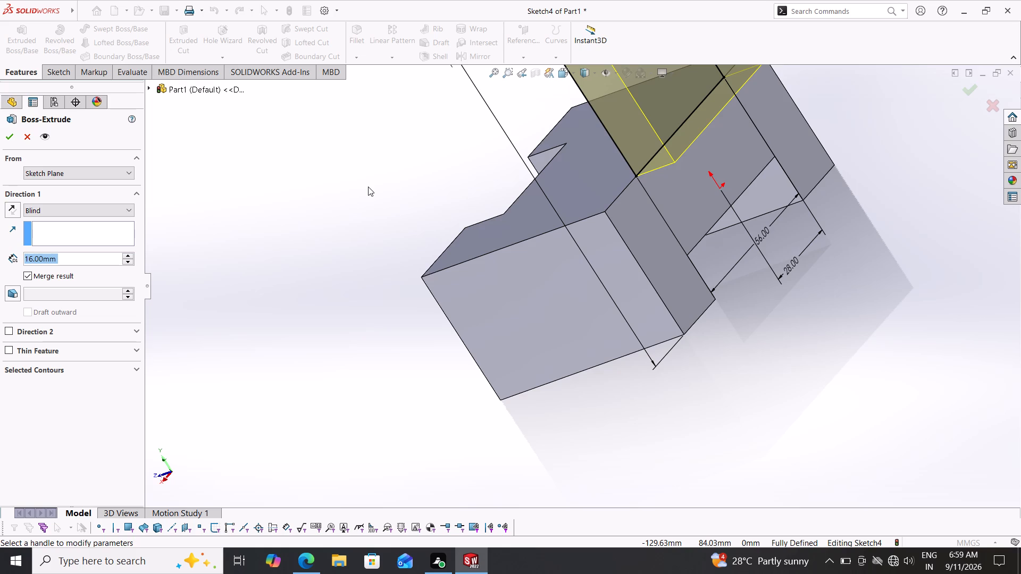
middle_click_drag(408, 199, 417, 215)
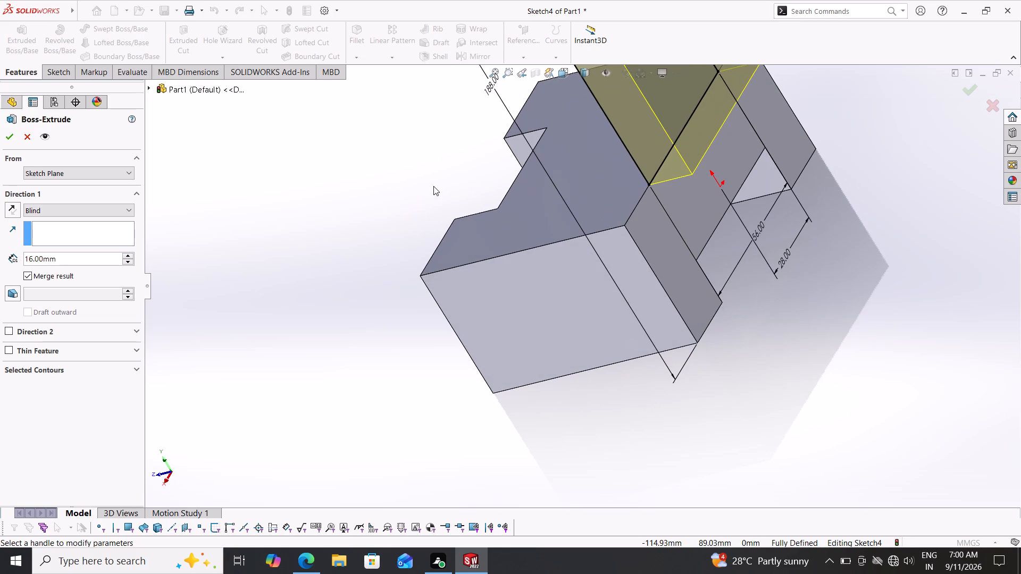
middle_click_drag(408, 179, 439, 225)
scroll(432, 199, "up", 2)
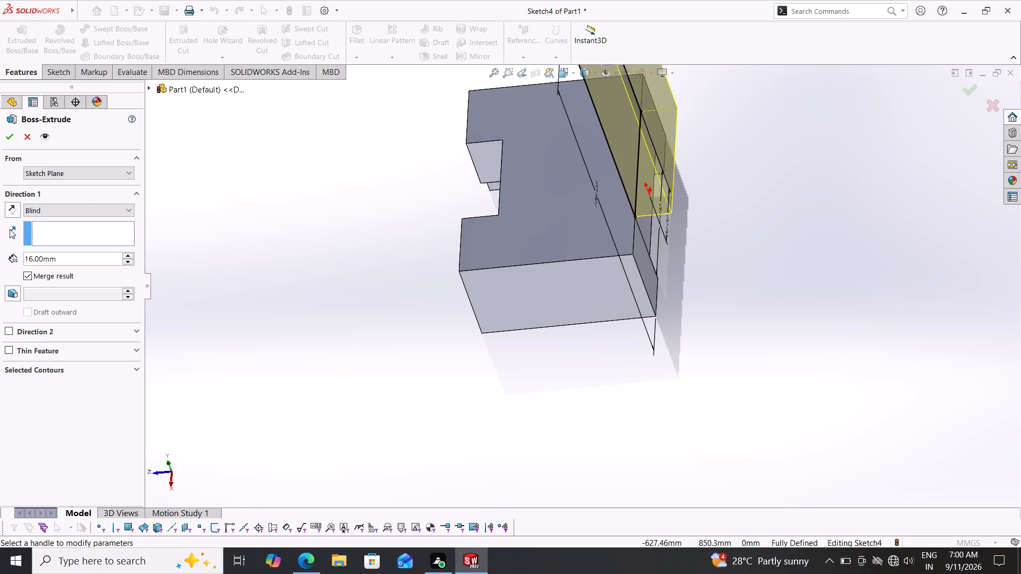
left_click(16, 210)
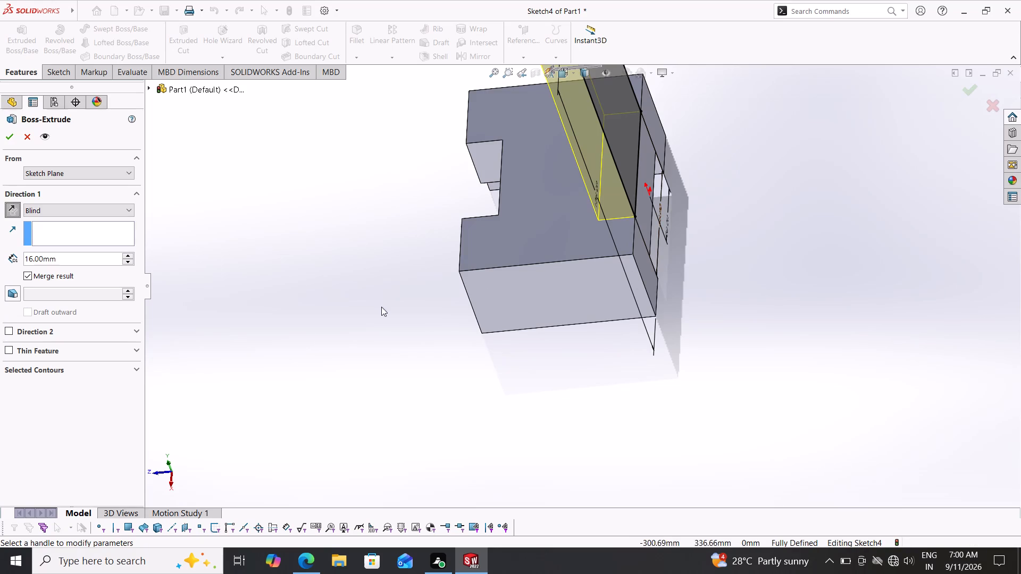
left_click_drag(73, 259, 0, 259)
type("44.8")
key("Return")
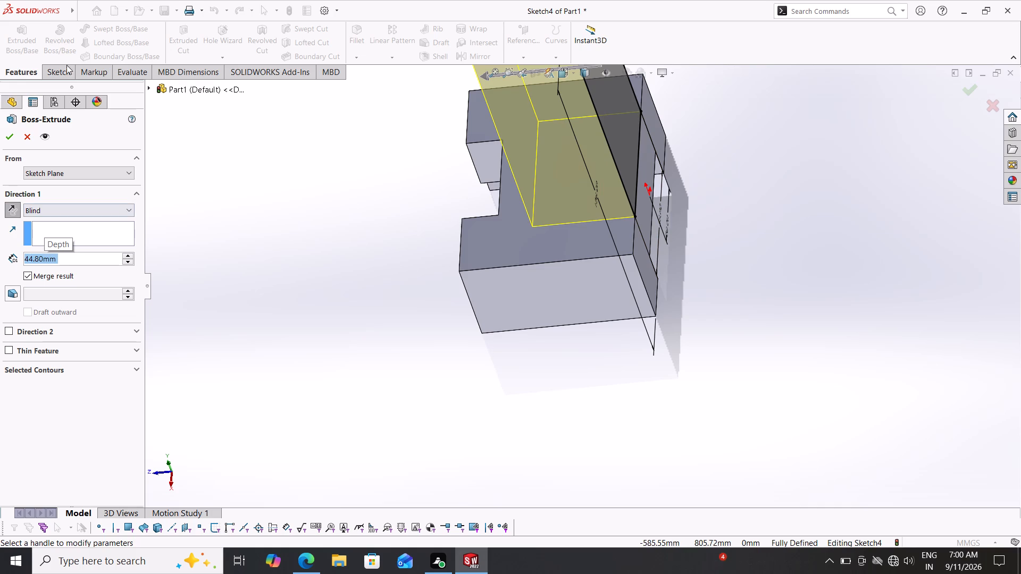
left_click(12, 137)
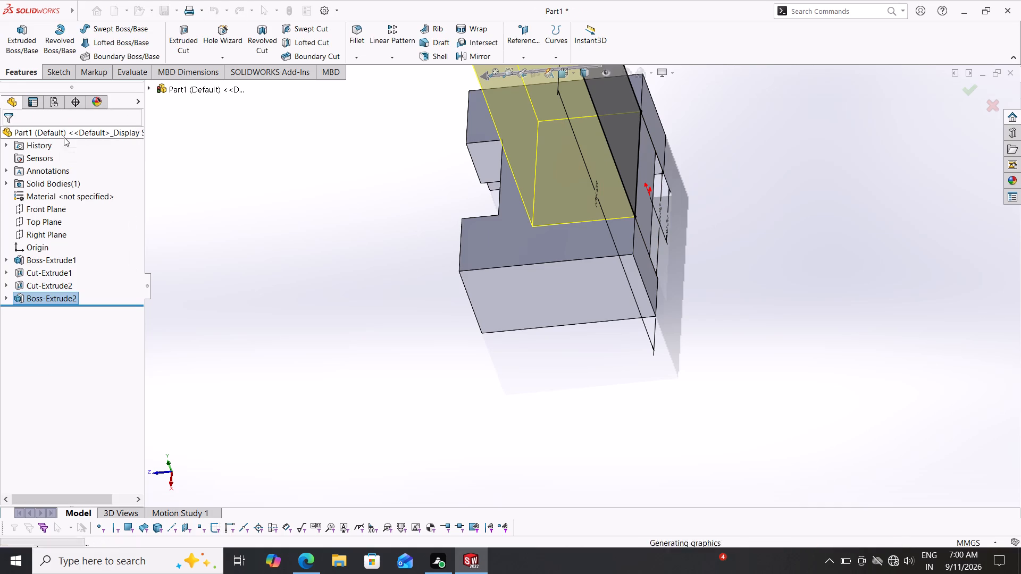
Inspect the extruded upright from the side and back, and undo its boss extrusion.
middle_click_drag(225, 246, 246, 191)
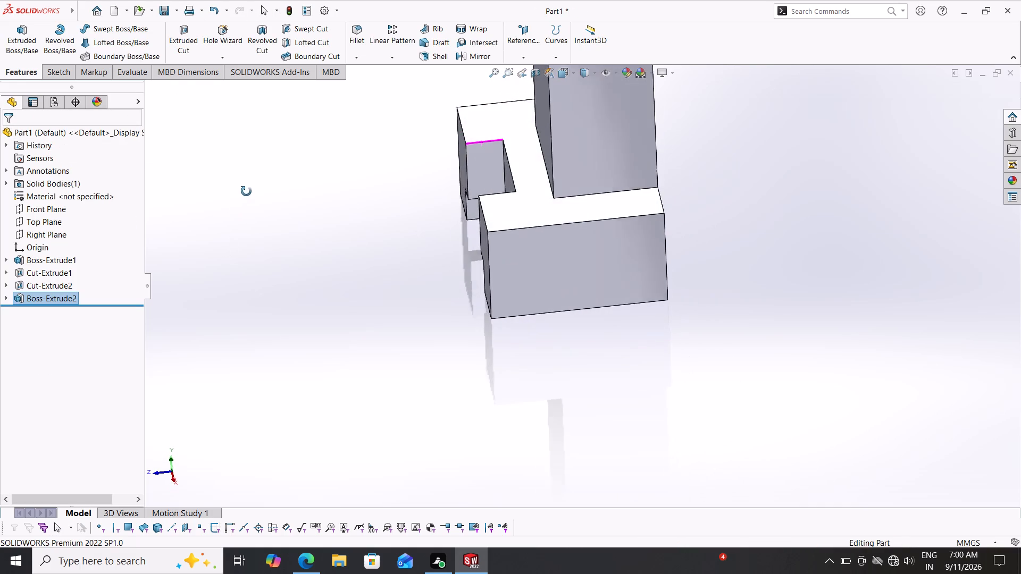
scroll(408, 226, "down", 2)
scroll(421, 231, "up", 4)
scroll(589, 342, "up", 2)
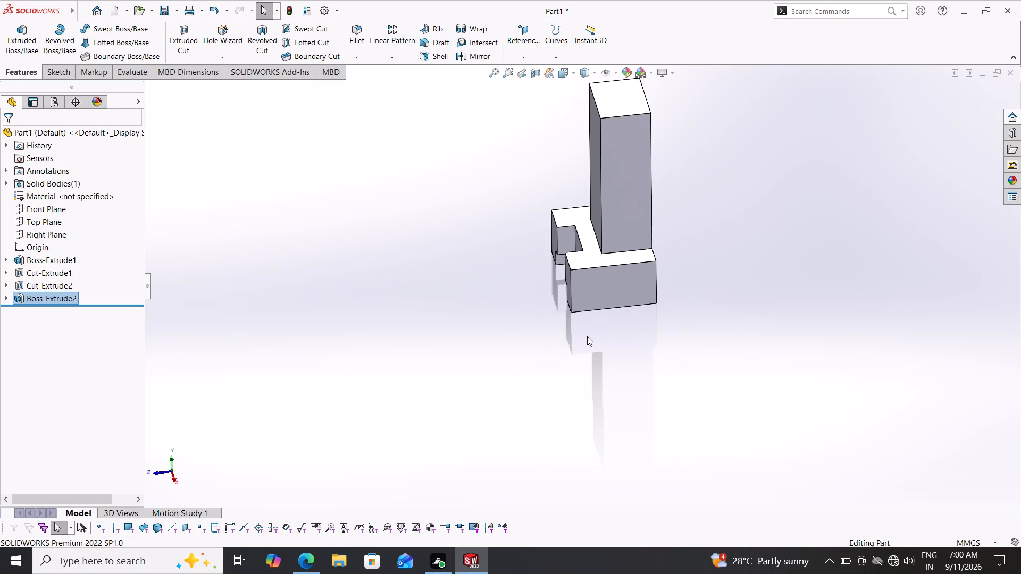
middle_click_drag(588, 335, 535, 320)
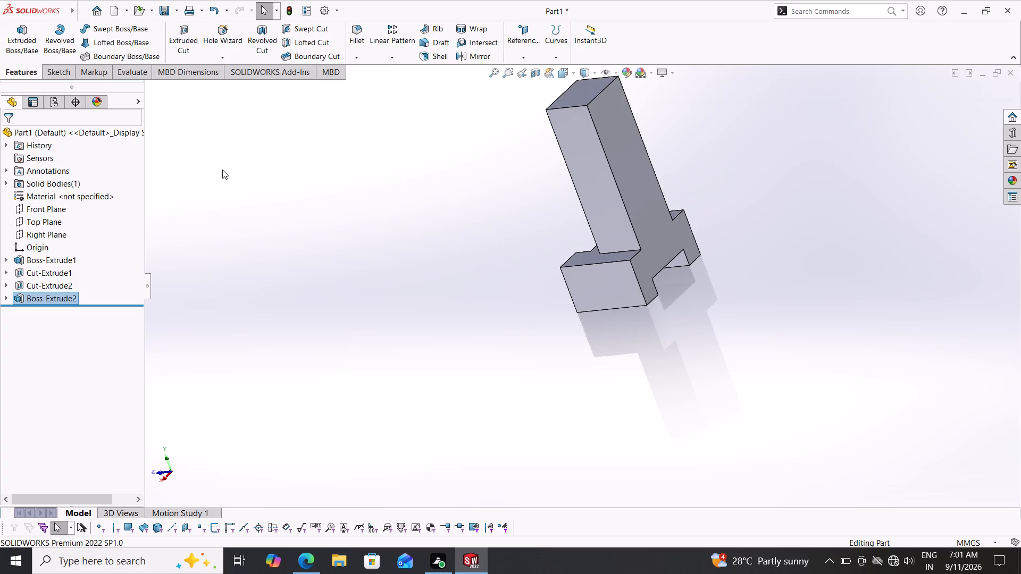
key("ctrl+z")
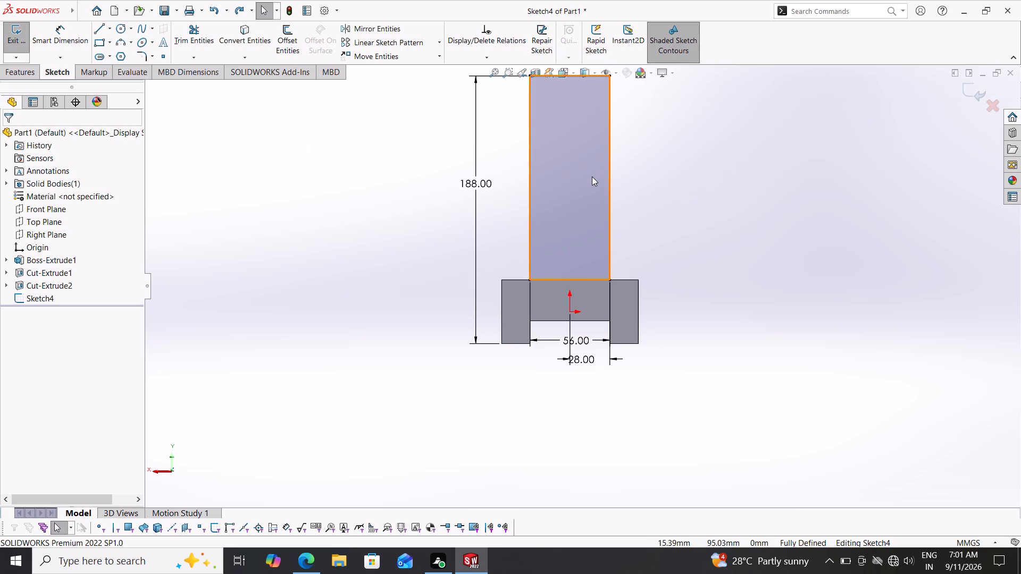
Sketch two sloping lines from the top edge's midpoint, about 46.5 mm to the left side and 42.3 mm to the right side.
scroll(548, 147, "down", 1)
scroll(548, 147, "up", 2)
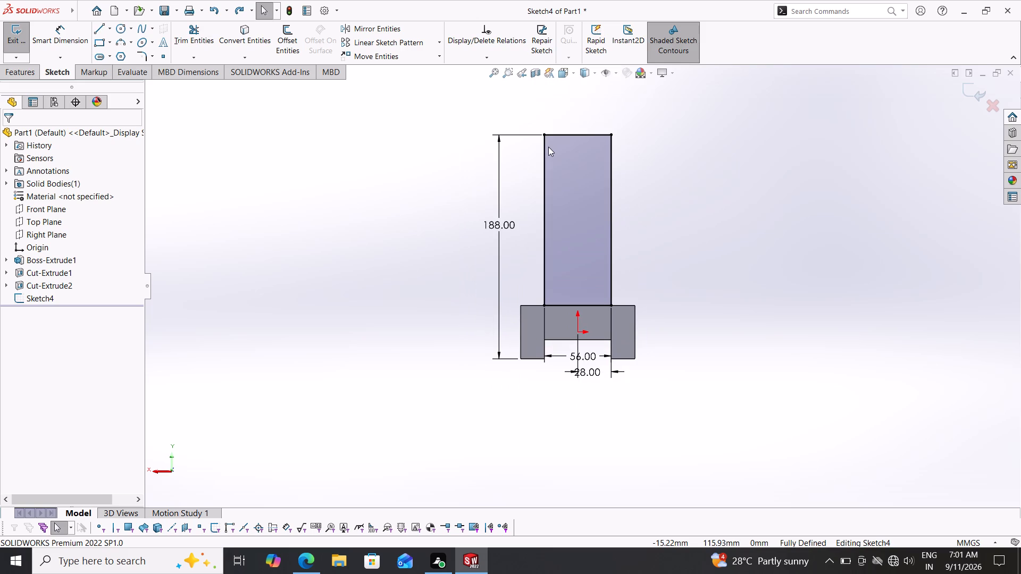
left_click(99, 30)
left_click(546, 179)
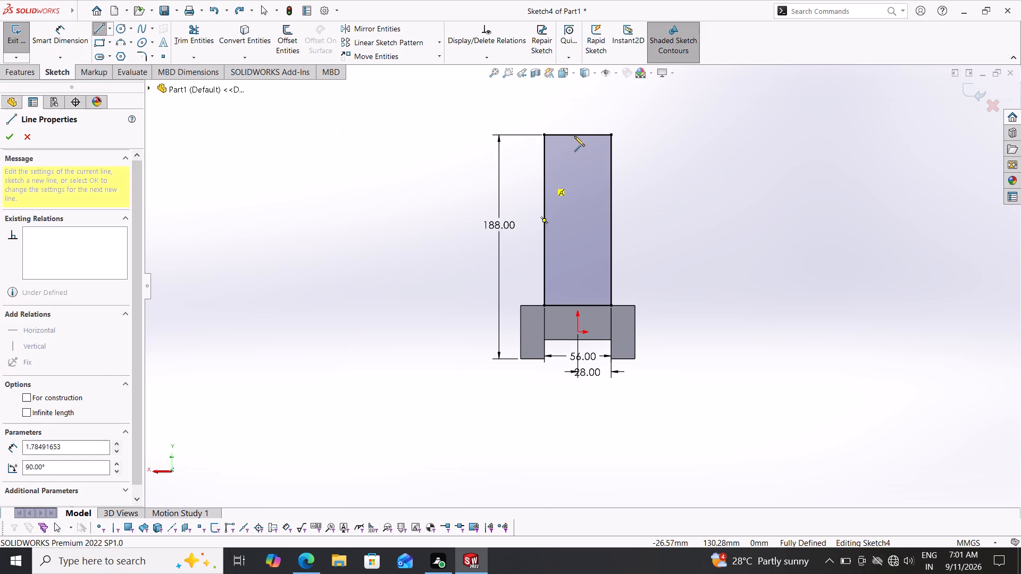
left_click(580, 132)
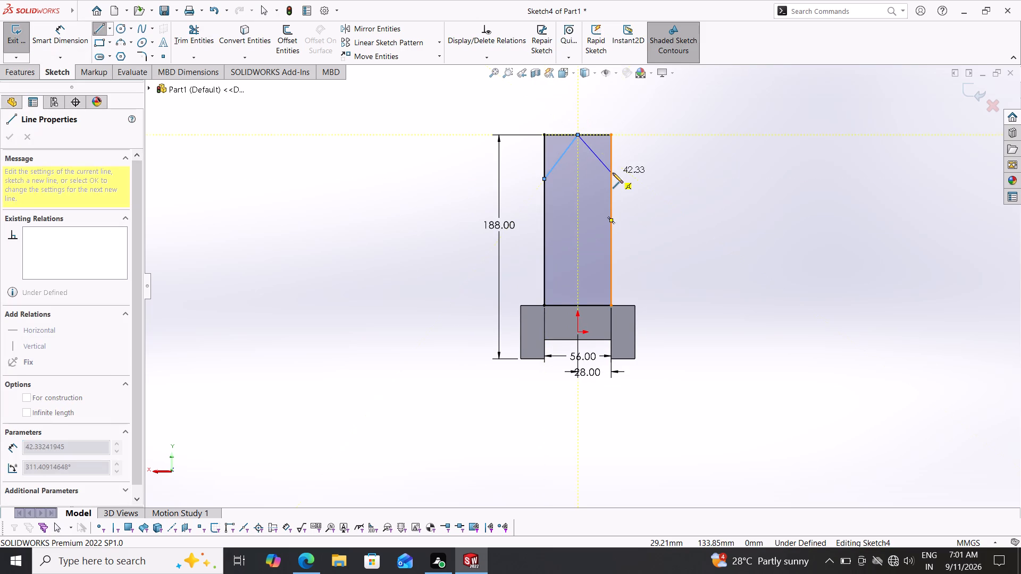
left_click(613, 173)
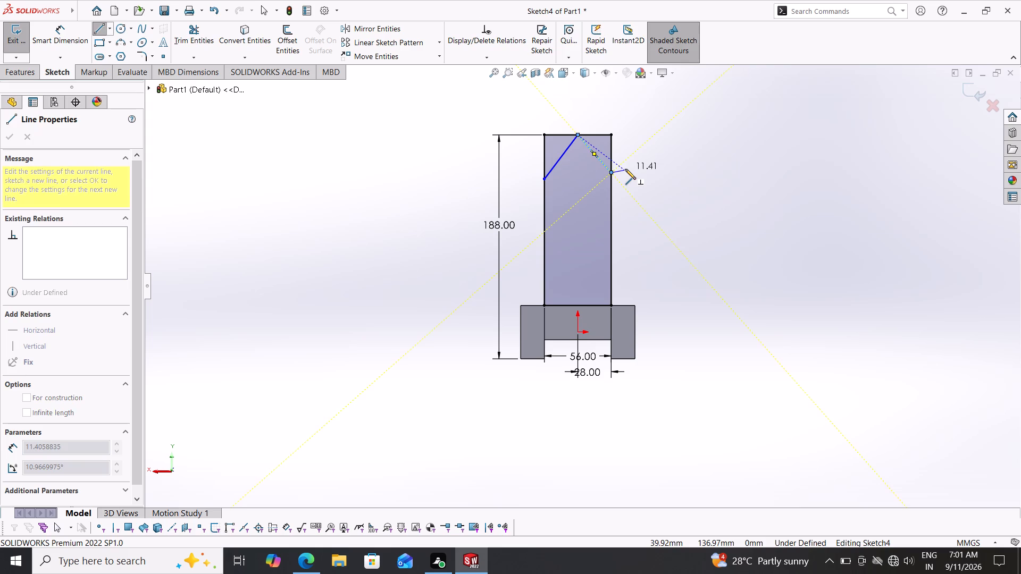
key("Escape")
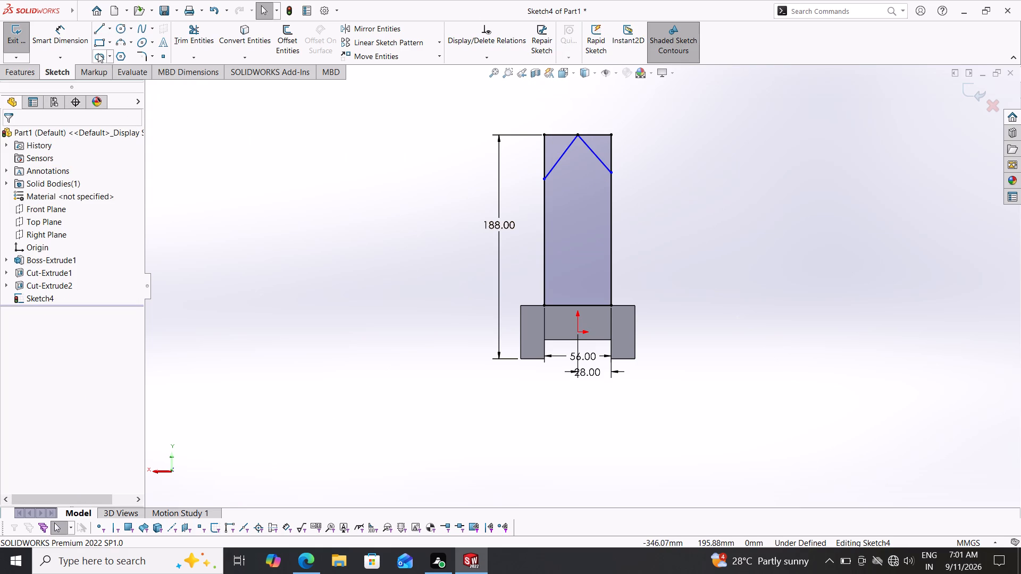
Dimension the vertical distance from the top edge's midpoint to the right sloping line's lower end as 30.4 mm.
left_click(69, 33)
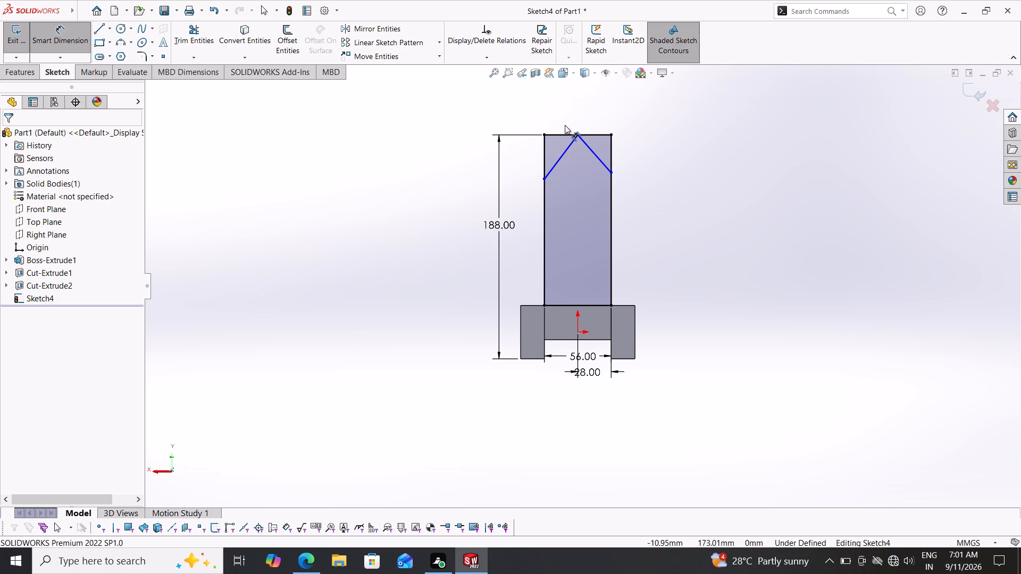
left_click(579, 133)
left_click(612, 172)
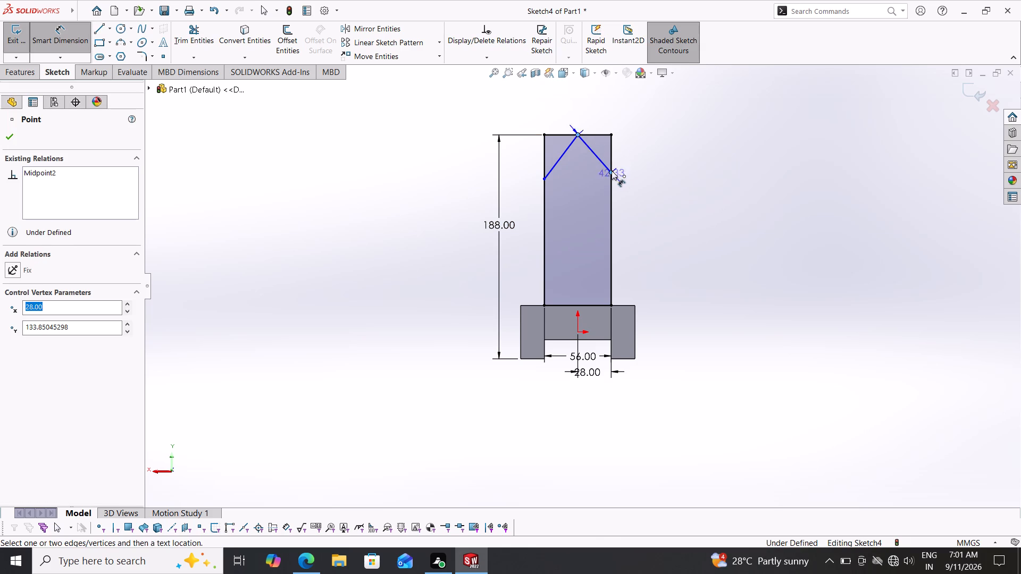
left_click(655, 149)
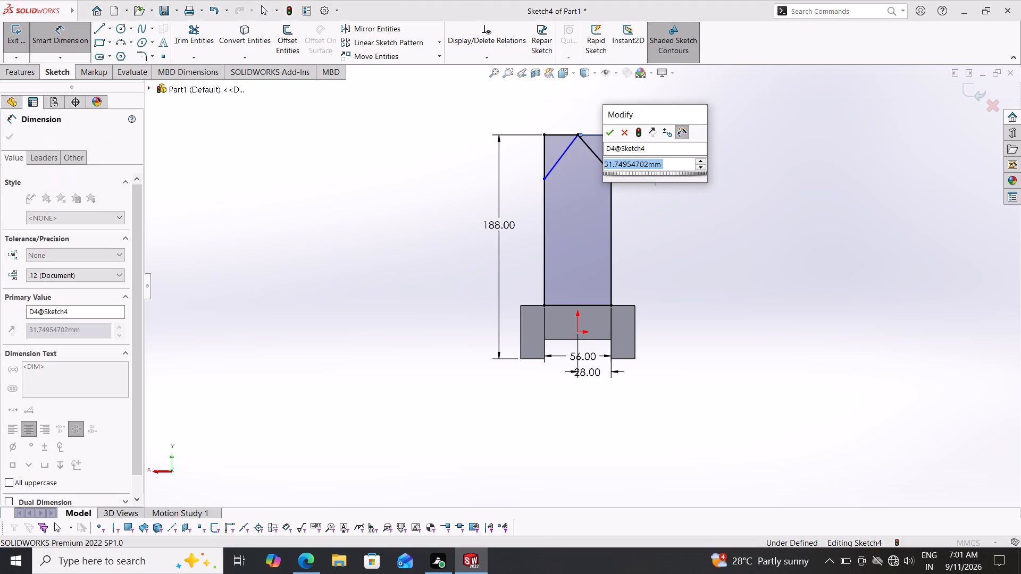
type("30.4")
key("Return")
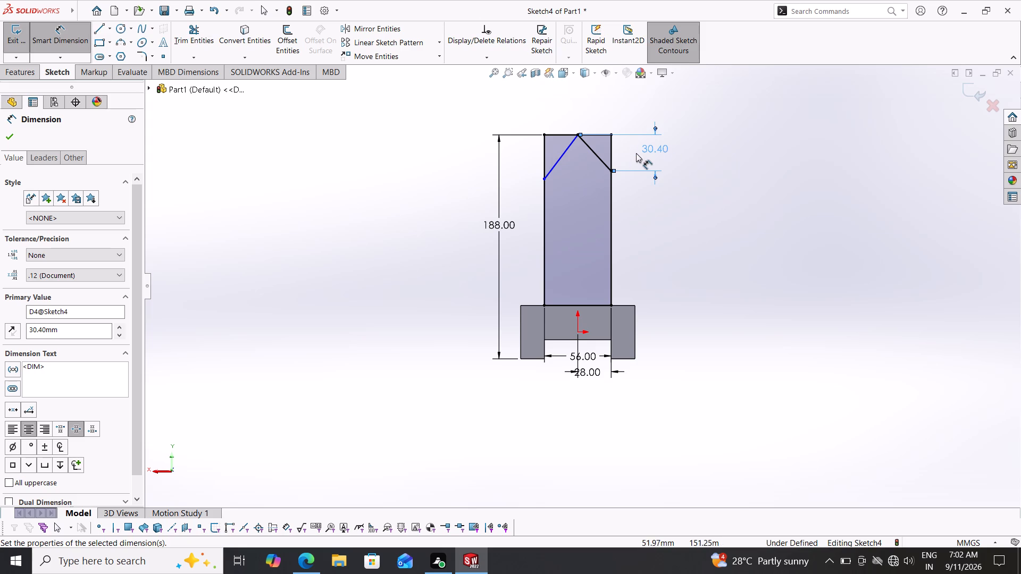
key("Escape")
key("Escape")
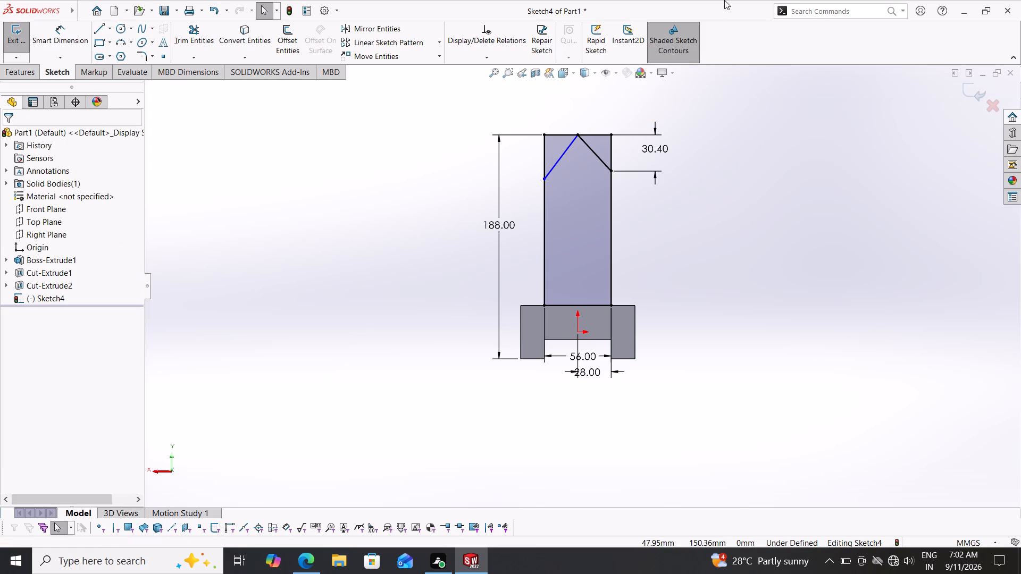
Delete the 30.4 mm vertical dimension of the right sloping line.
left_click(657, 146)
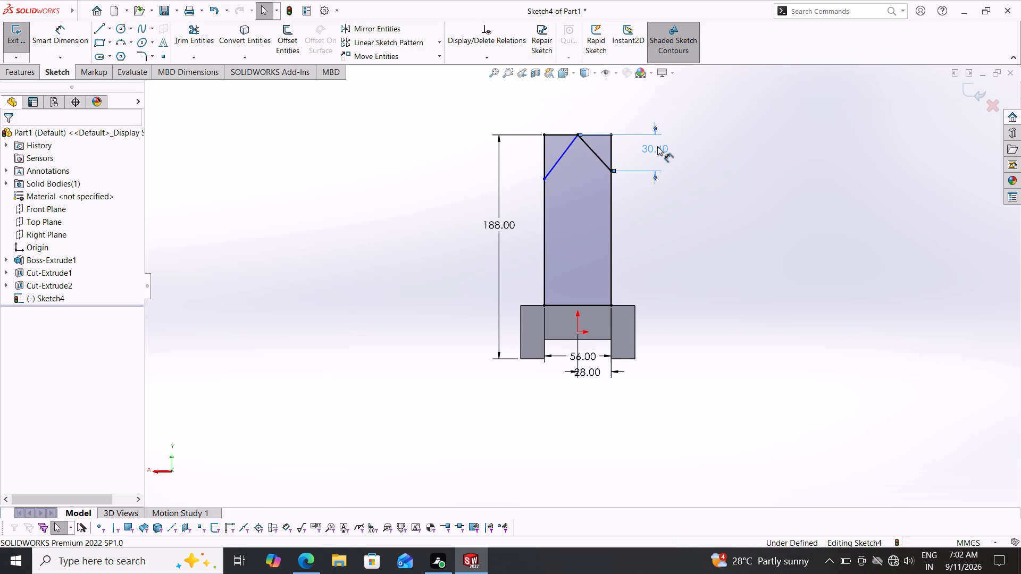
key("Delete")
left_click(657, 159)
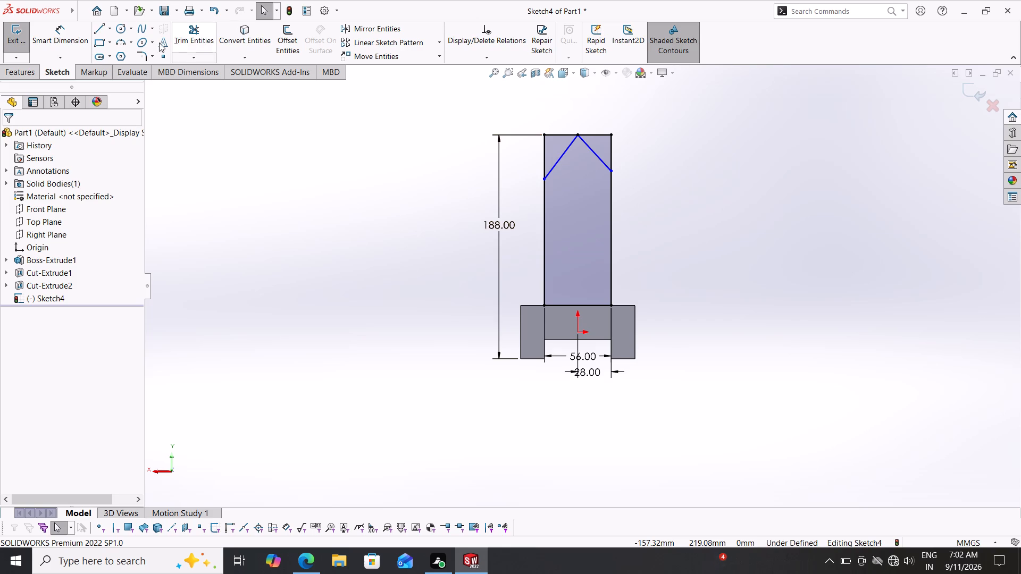
Dimension the angle between the two sloping lines as 60°.
left_click(67, 28)
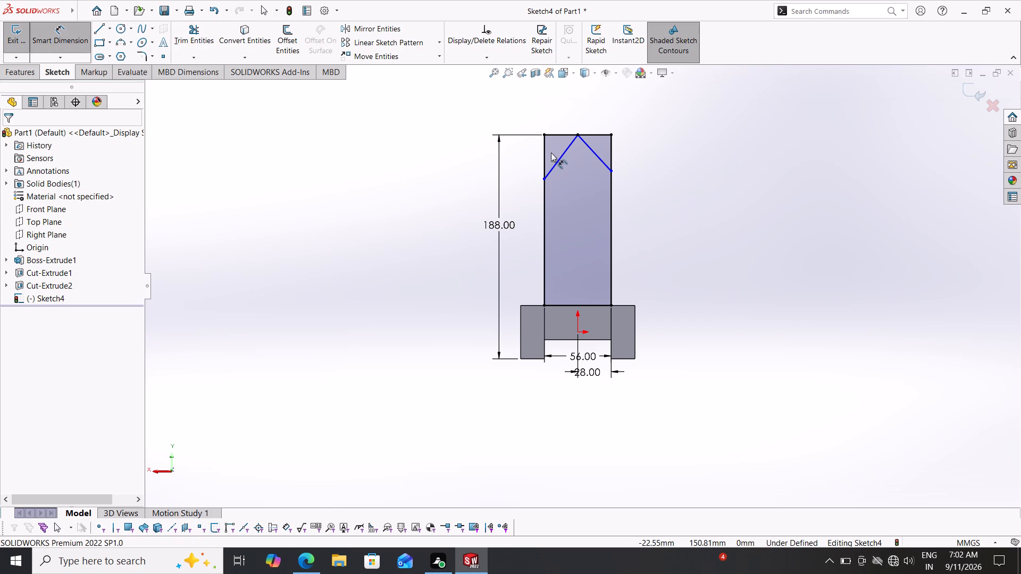
left_click(562, 153)
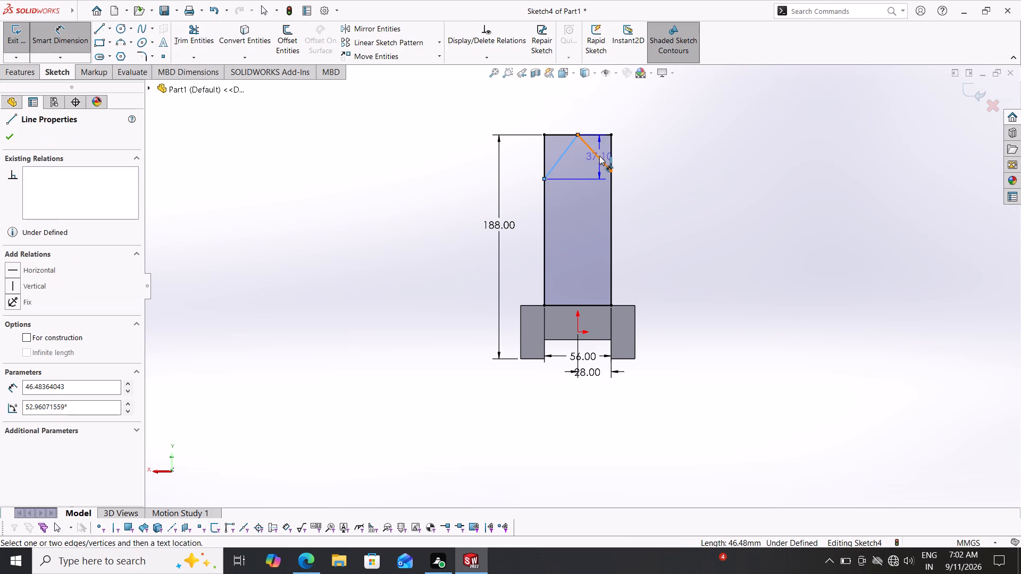
left_click(599, 156)
left_click(584, 180)
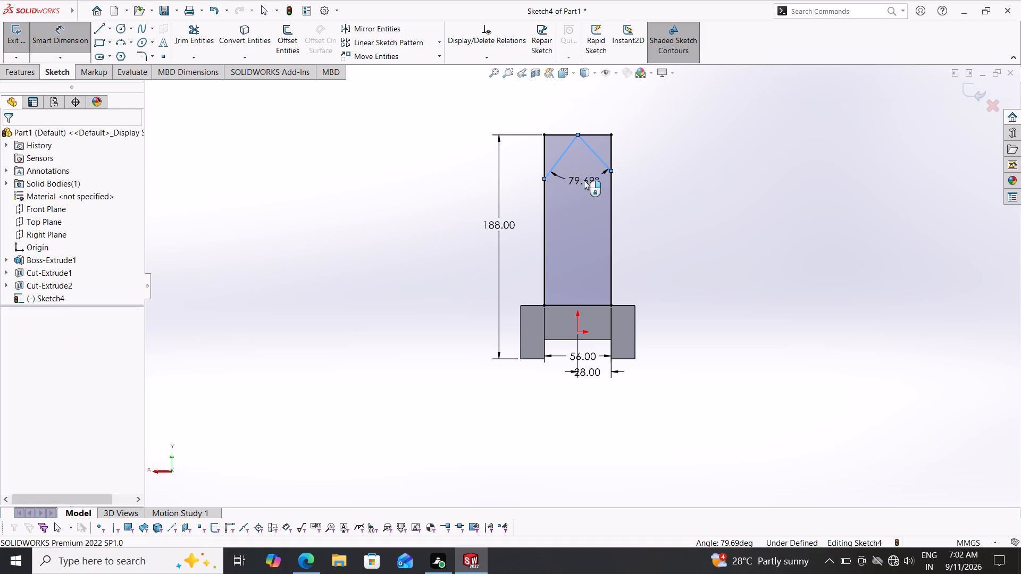
type("60")
key("Return")
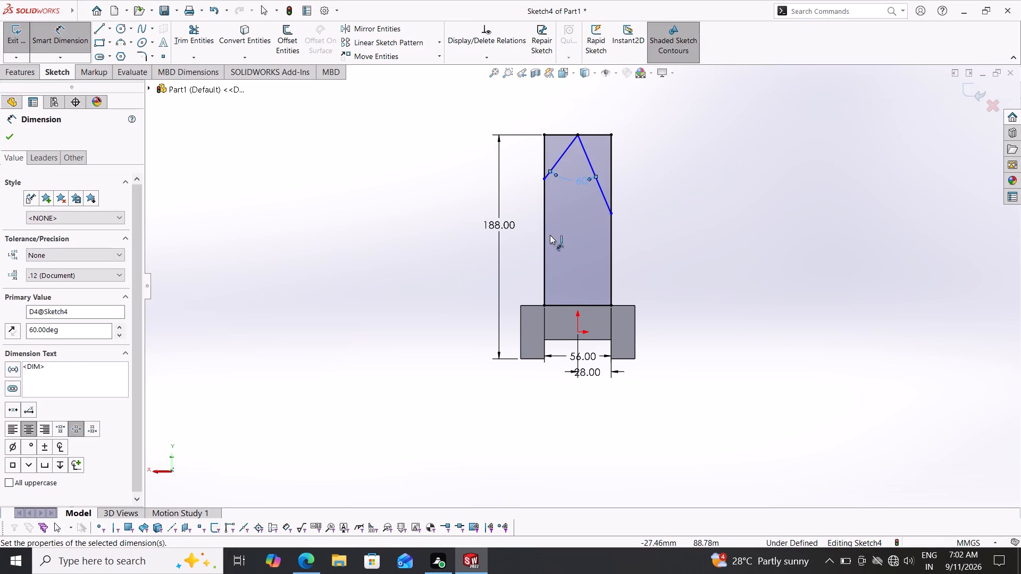
Sketch an upright centerline about 186 mm long from the origin through the apex to above the rectangle's top edge.
scroll(558, 237, "up", 1)
scroll(568, 212, "down", 6)
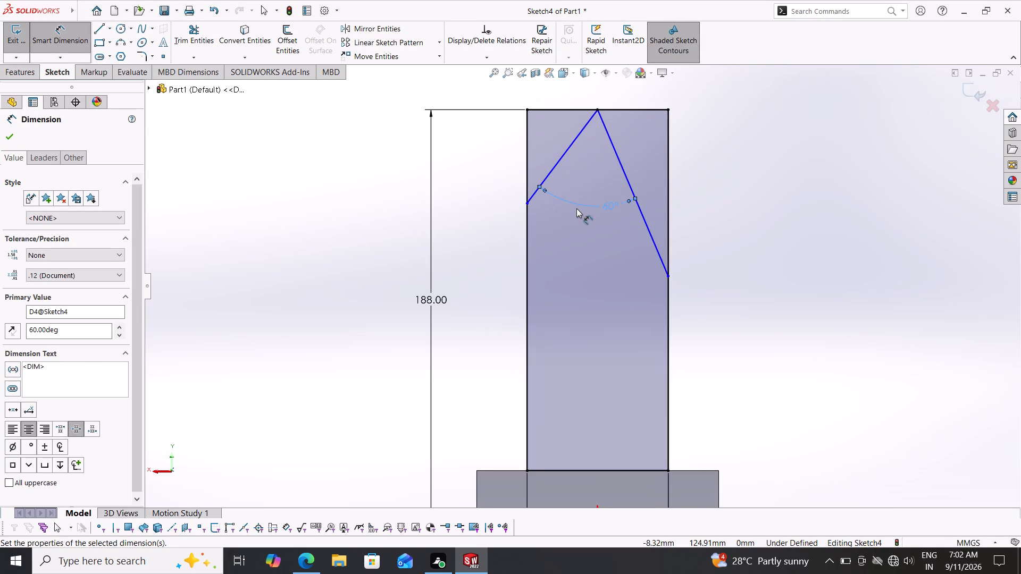
scroll(578, 208, "up", 2)
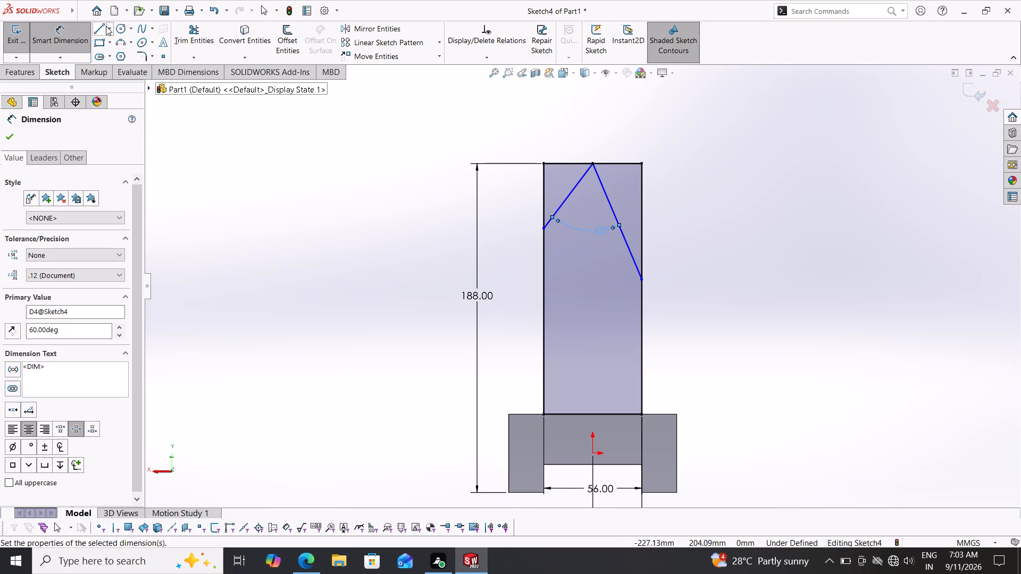
left_click(111, 27)
left_click(120, 58)
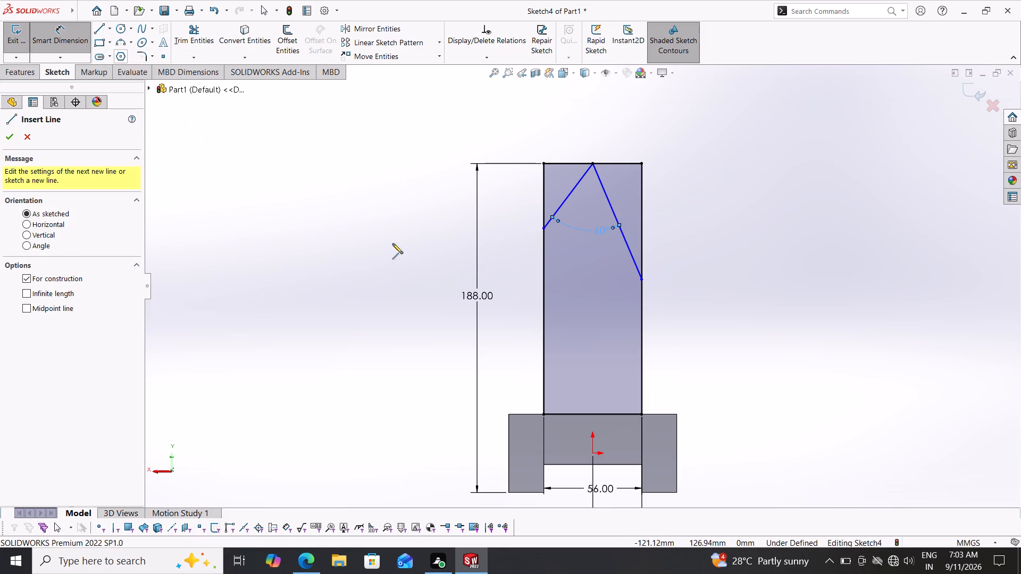
left_click_drag(592, 451, 588, 448)
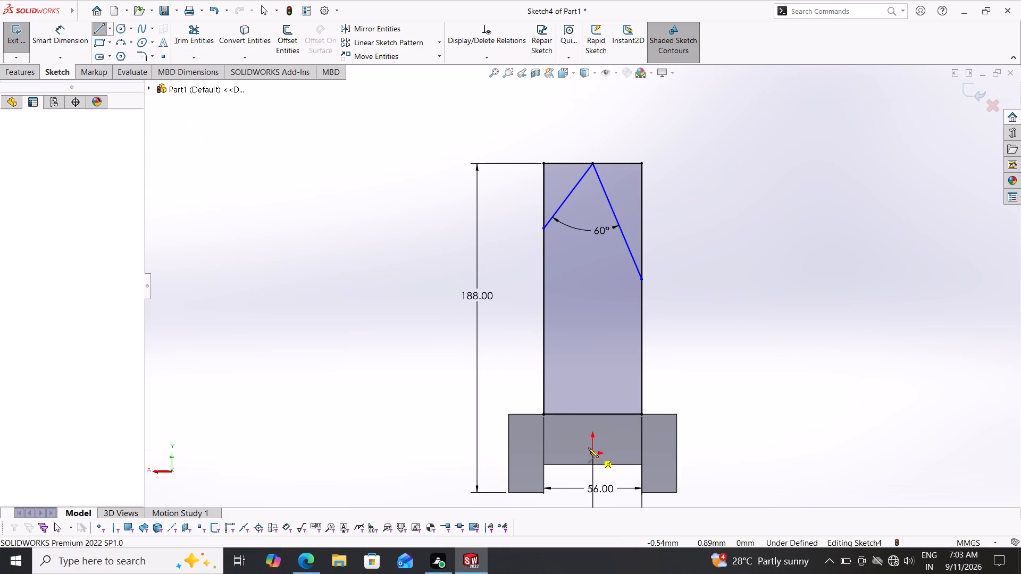
left_click_drag(588, 448, 588, 446)
left_click(591, 128)
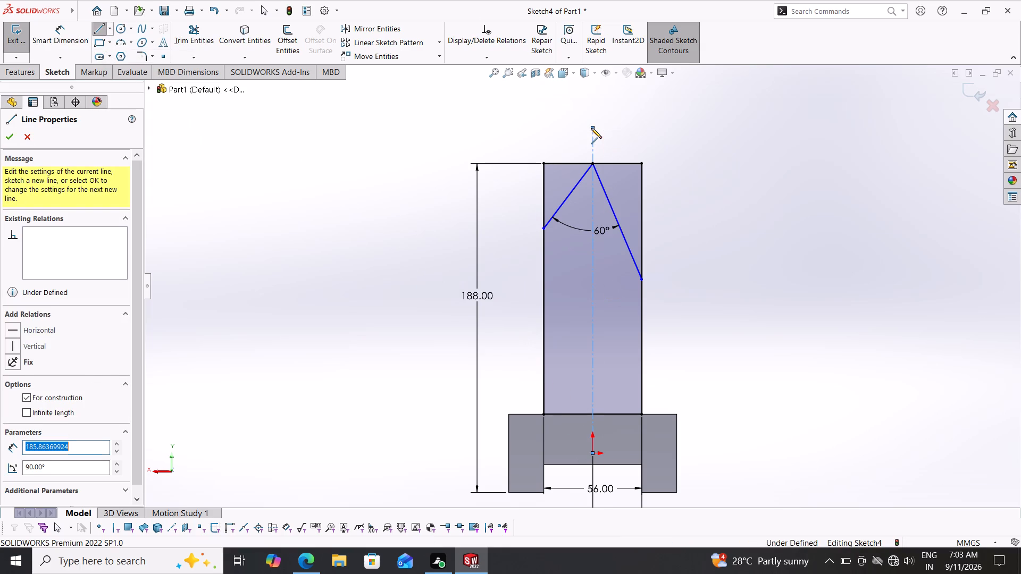
key("Escape")
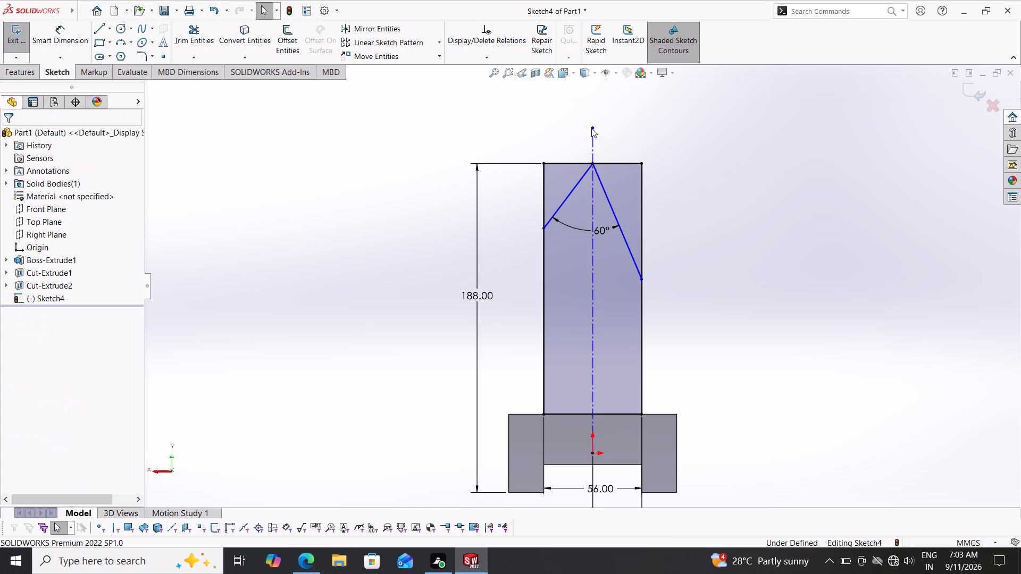
Dimension the angle between the left sloping line and the centerline as 30°.
left_click(55, 34)
left_click(594, 258)
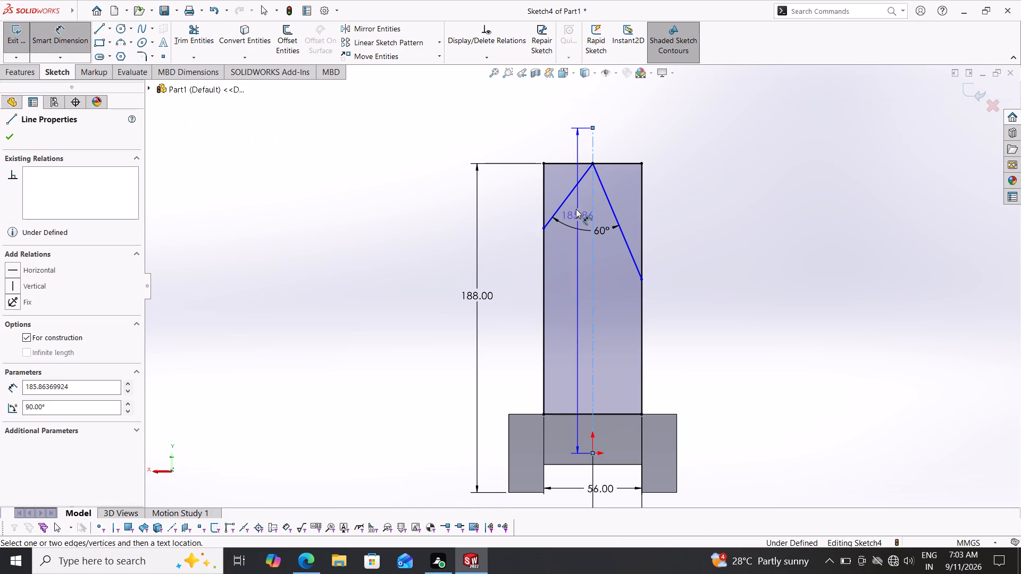
left_click(566, 199)
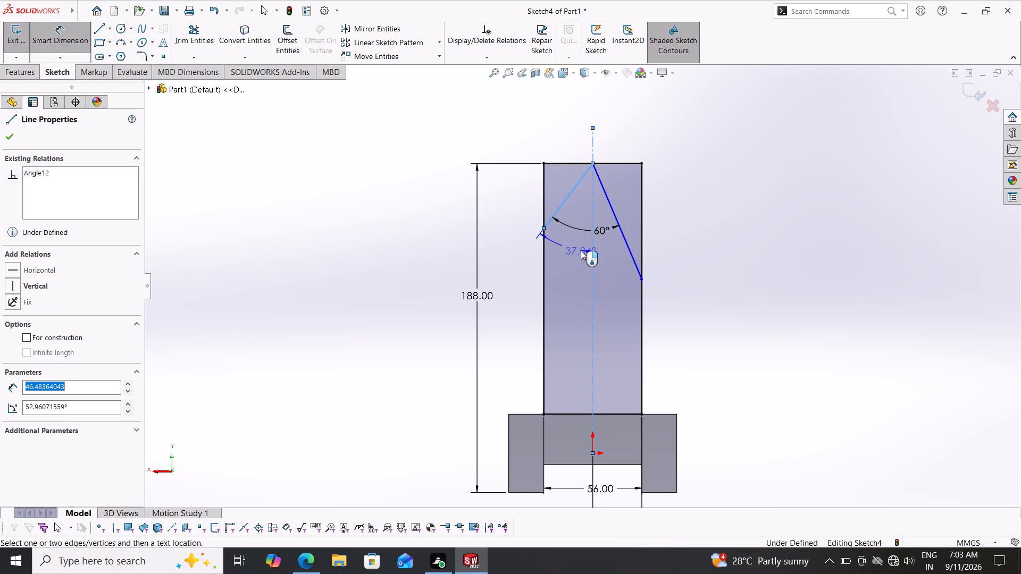
left_click(576, 251)
type("30")
key("Return")
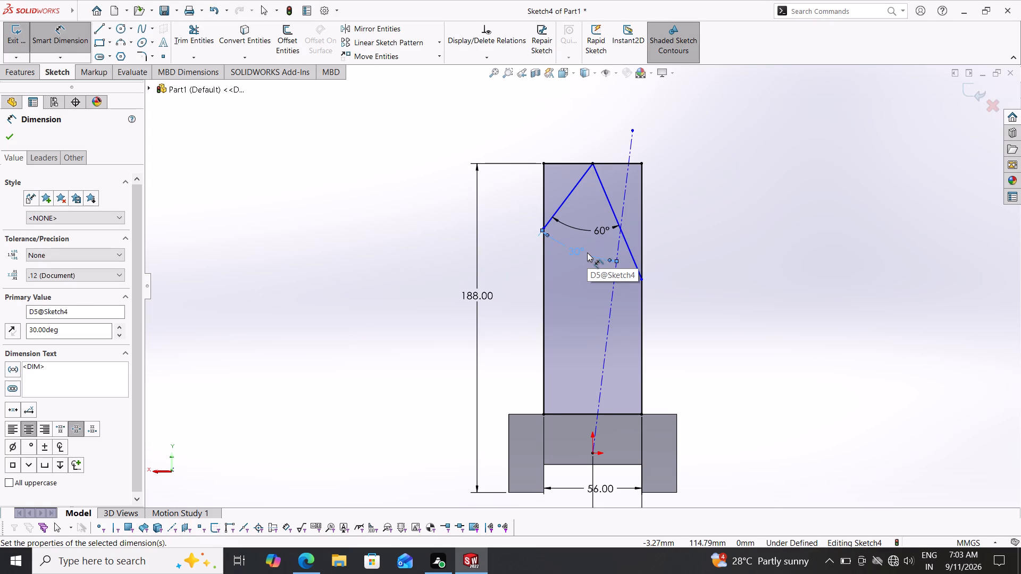
key("Escape")
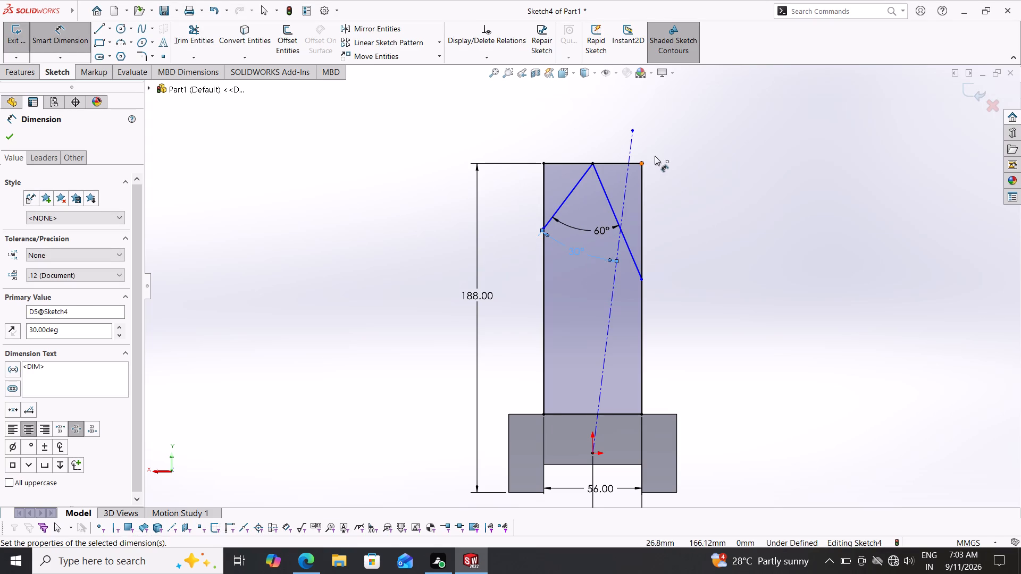
key("Escape")
key("Escape")
key("Escape")
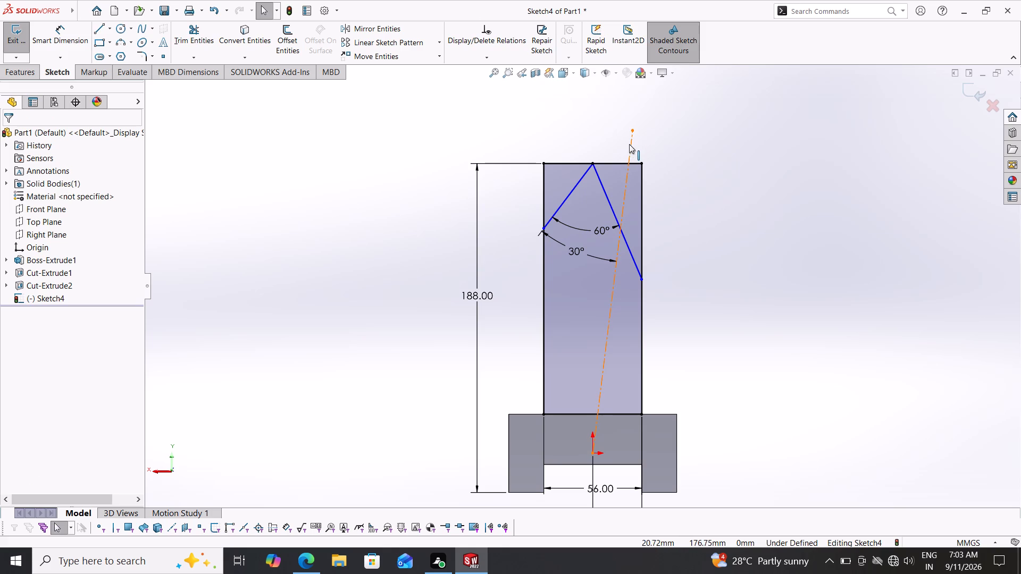
Apply a Vertical relation to the construction centerline through the origin.
left_click(631, 144)
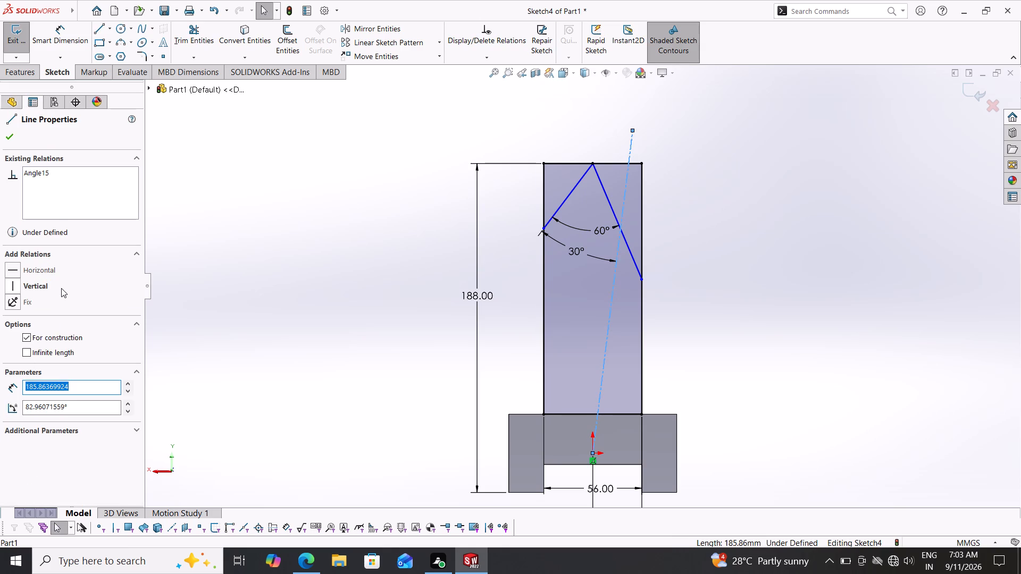
left_click(61, 285)
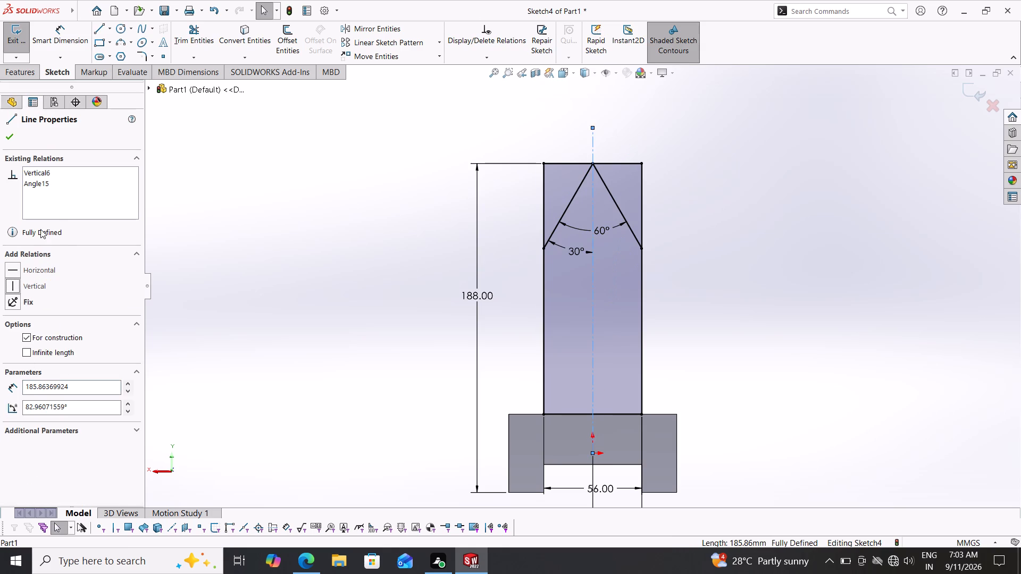
left_click(8, 136)
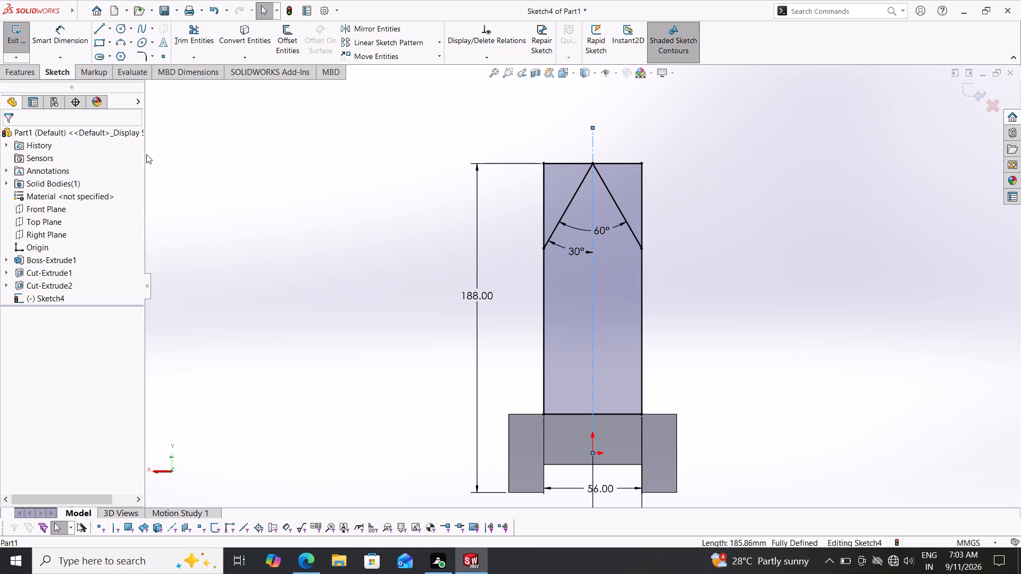
Power-trim the rectangle's top edge and upper side segments outside the sloping lines, leaving a pointed upright profile.
left_click(193, 36)
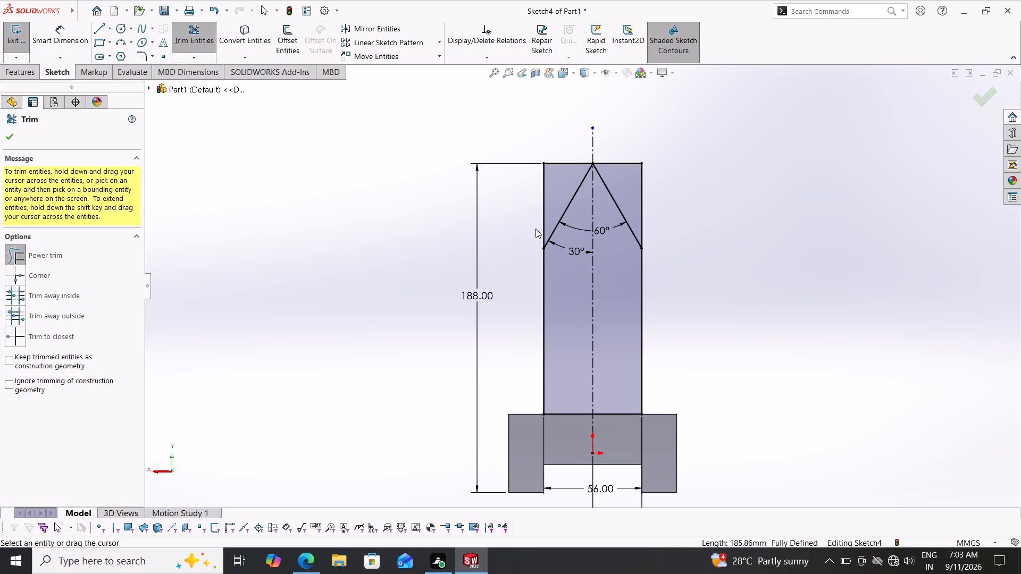
left_click_drag(514, 224, 548, 187)
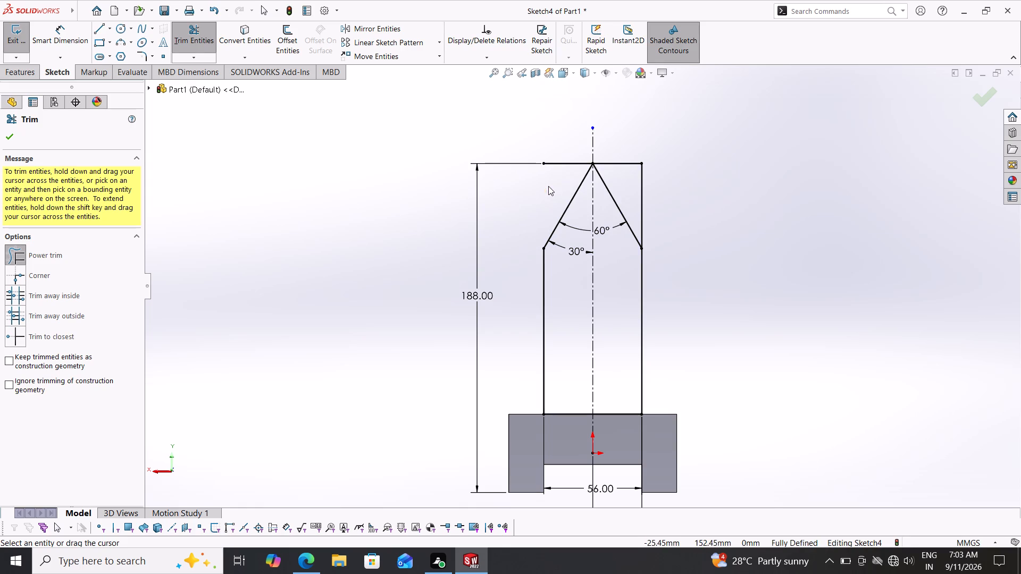
left_click_drag(564, 142, 572, 179)
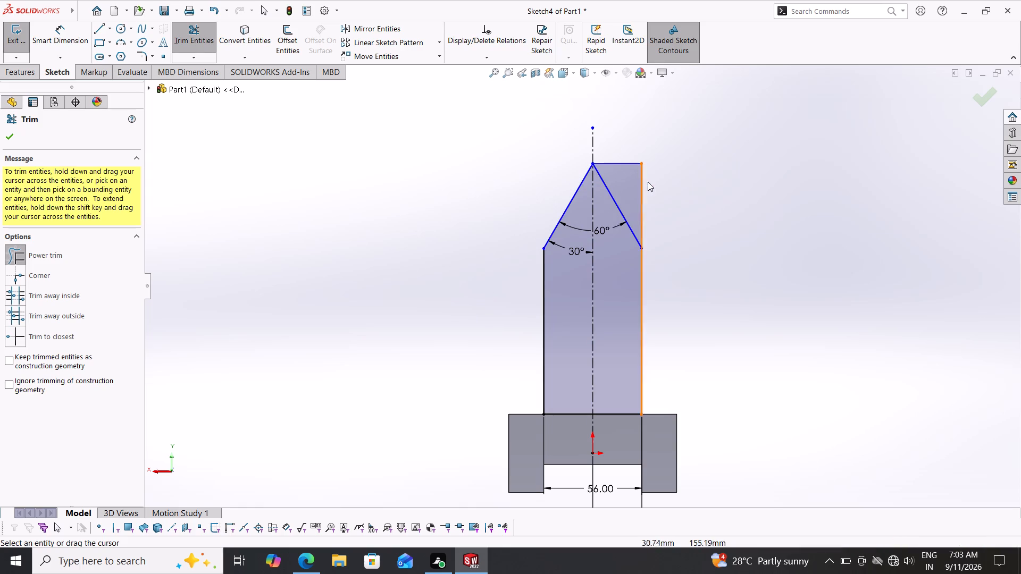
left_click_drag(657, 190, 623, 148)
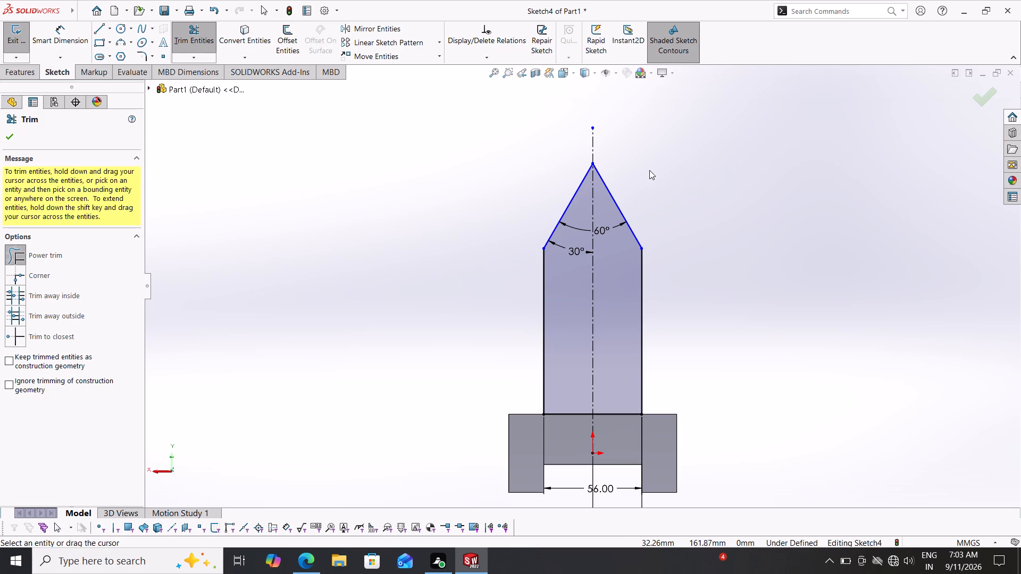
Dimension the overall vertical distance from the block's bottom edge to the apex of the pointed profile.
left_click(63, 46)
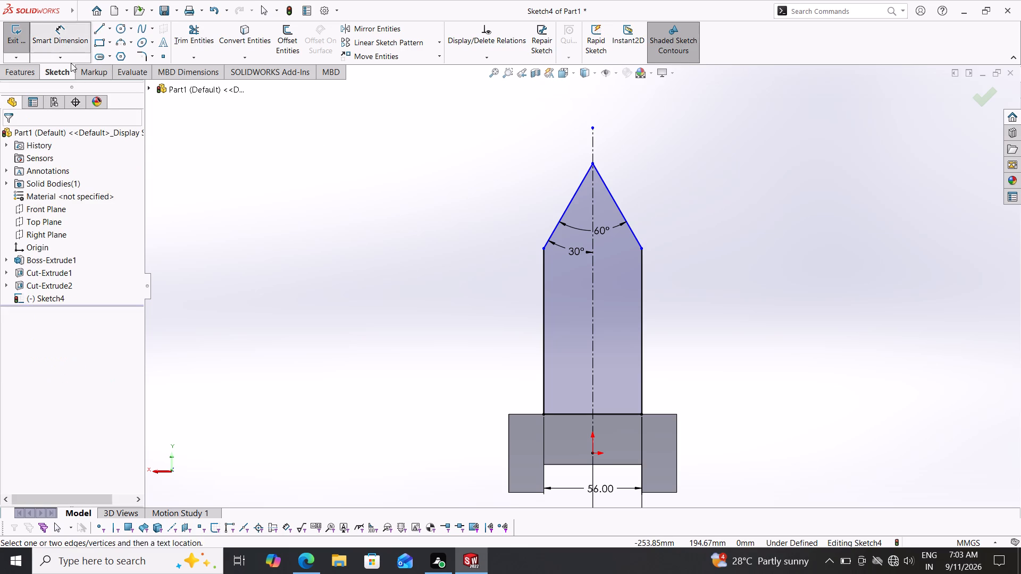
scroll(475, 347, "down", 1)
scroll(487, 360, "up", 3)
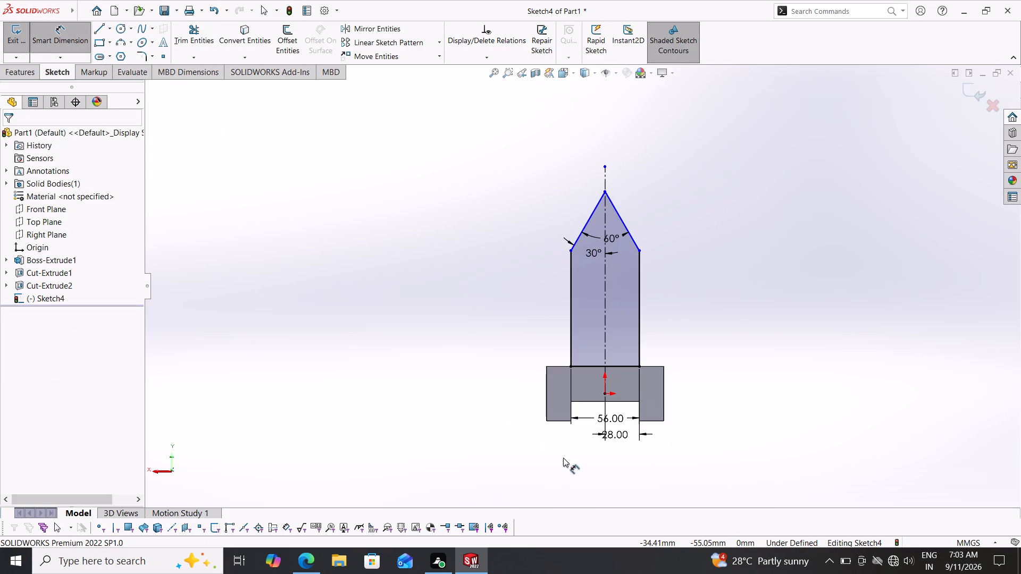
left_click(563, 421)
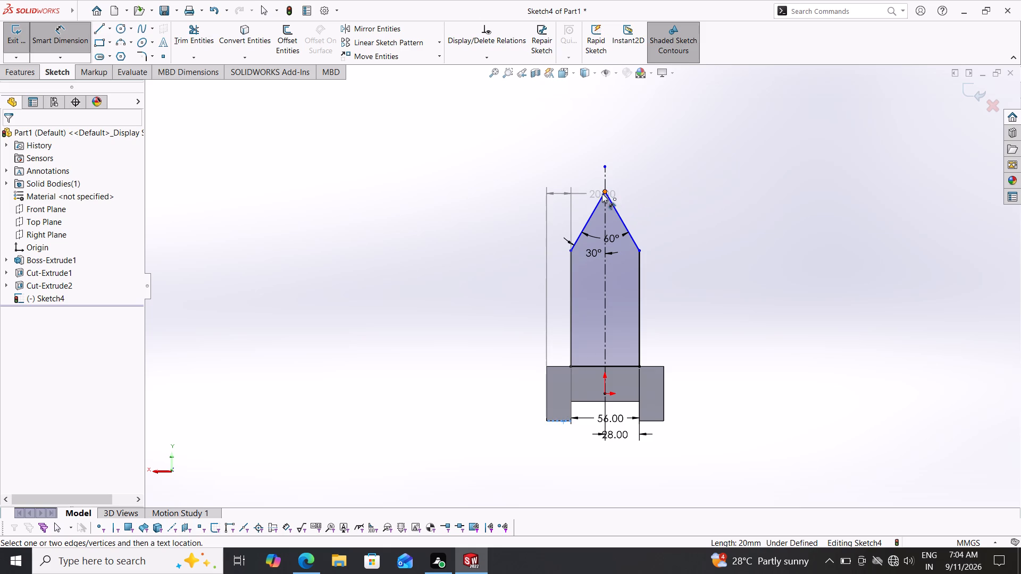
left_click(604, 192)
left_click(504, 271)
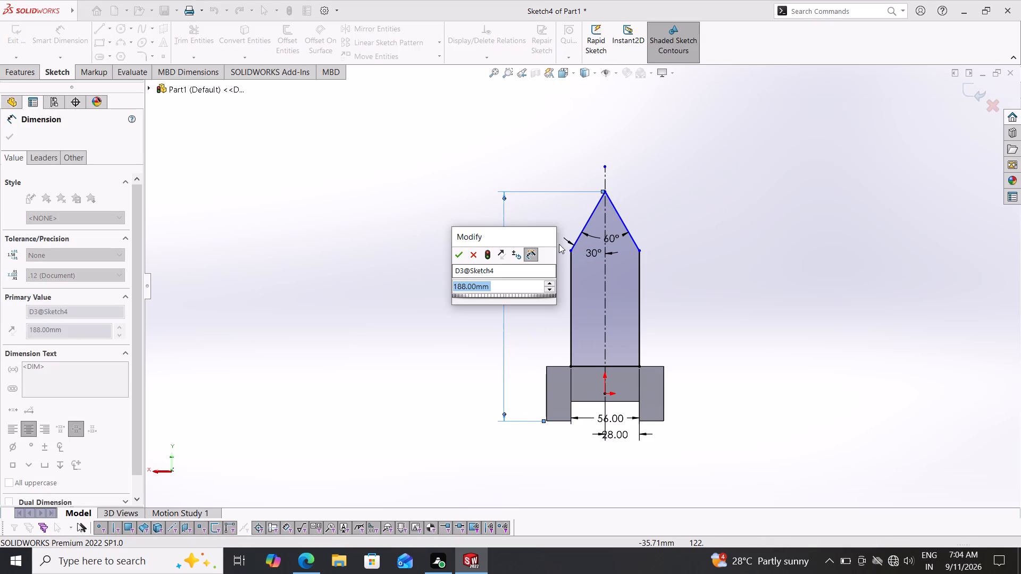
left_click(459, 256)
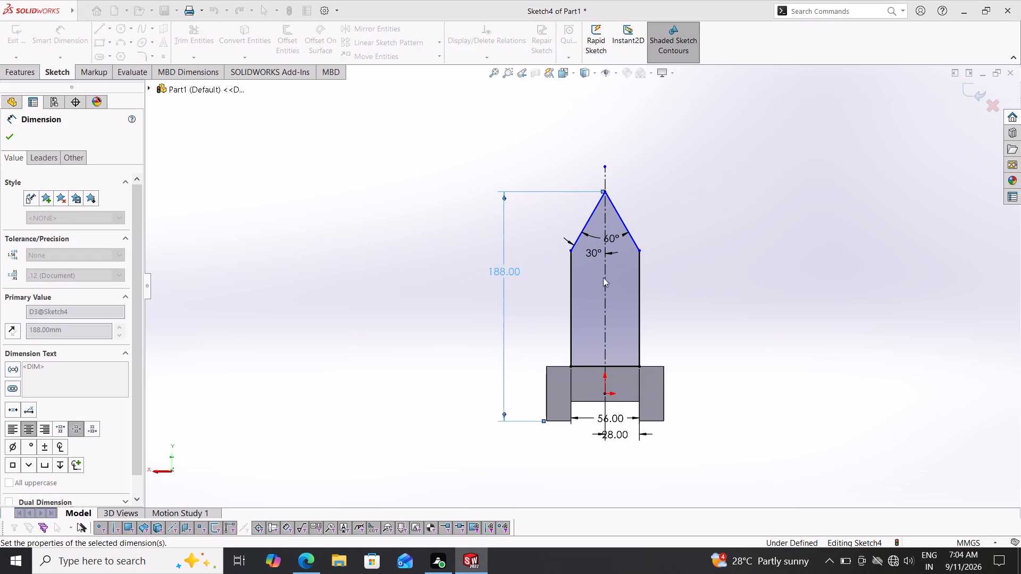
scroll(634, 251, "down", 2)
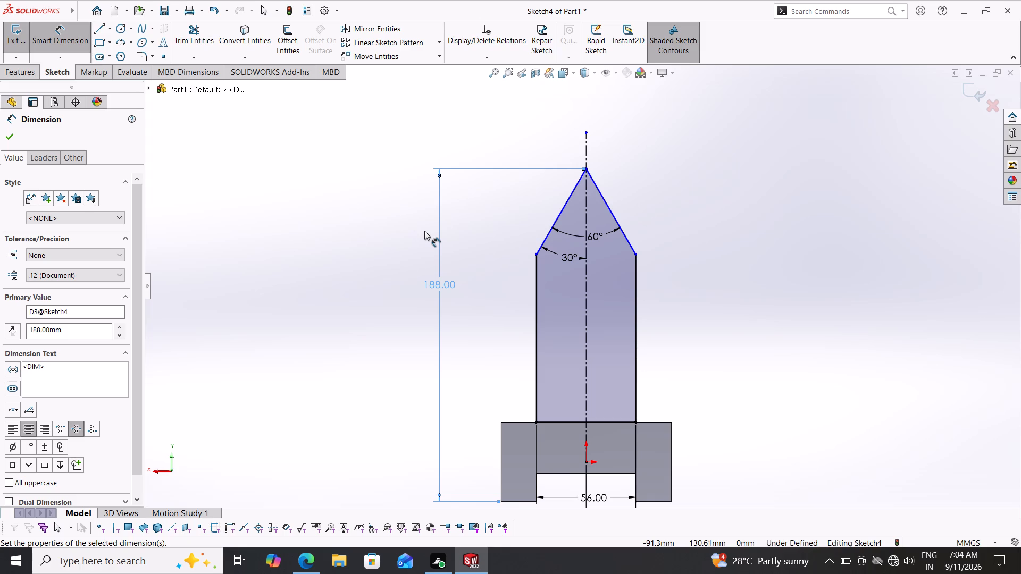
left_click(16, 140)
Extrude the pointed upright profile 44.8 mm blind in the reversed direction, over the block and merged with it.
left_click(18, 69)
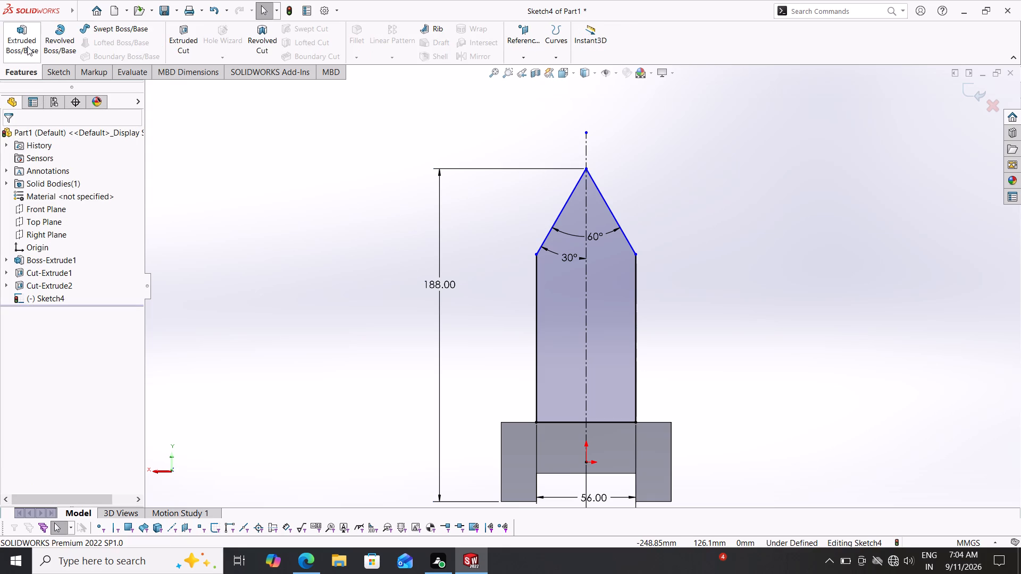
left_click(27, 46)
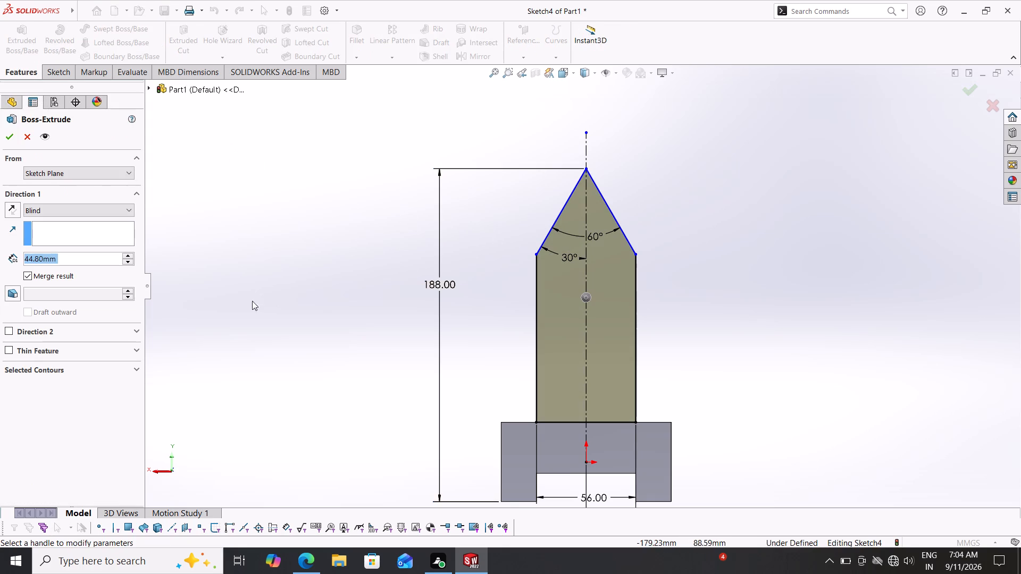
middle_click_drag(237, 296, 164, 330)
left_click(16, 205)
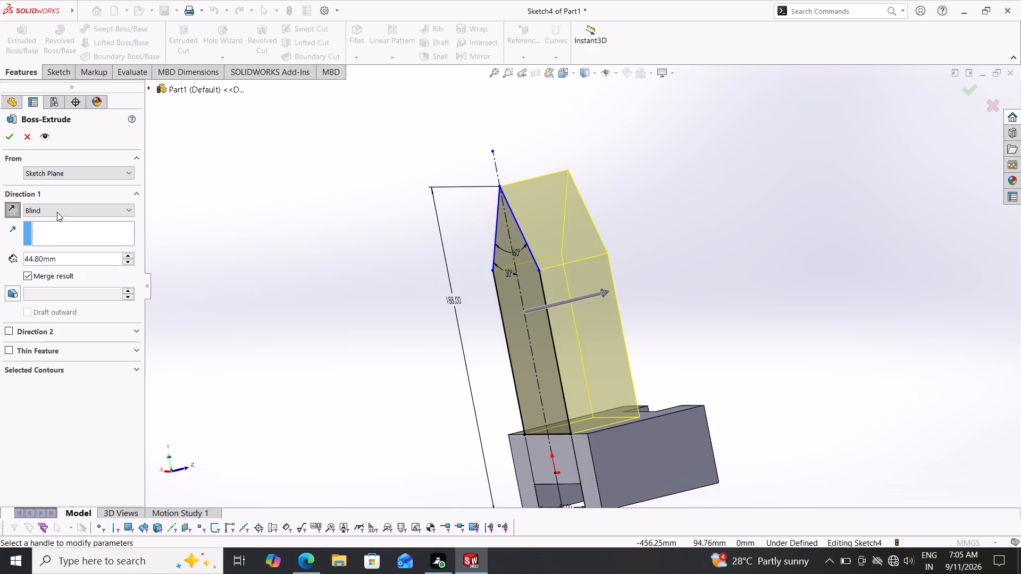
middle_click_drag(213, 222, 371, 299)
scroll(371, 299, "down", 1)
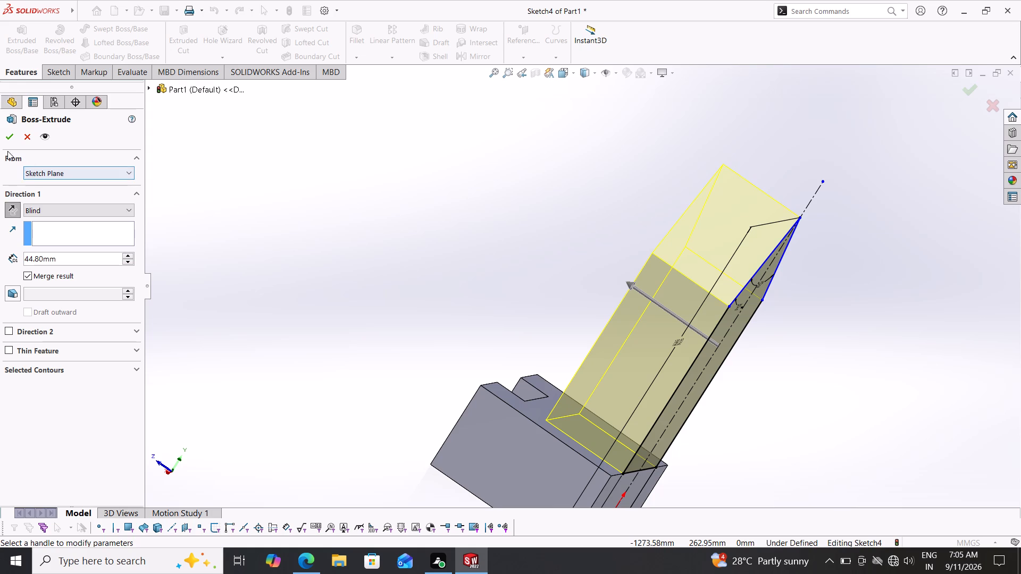
left_click(11, 138)
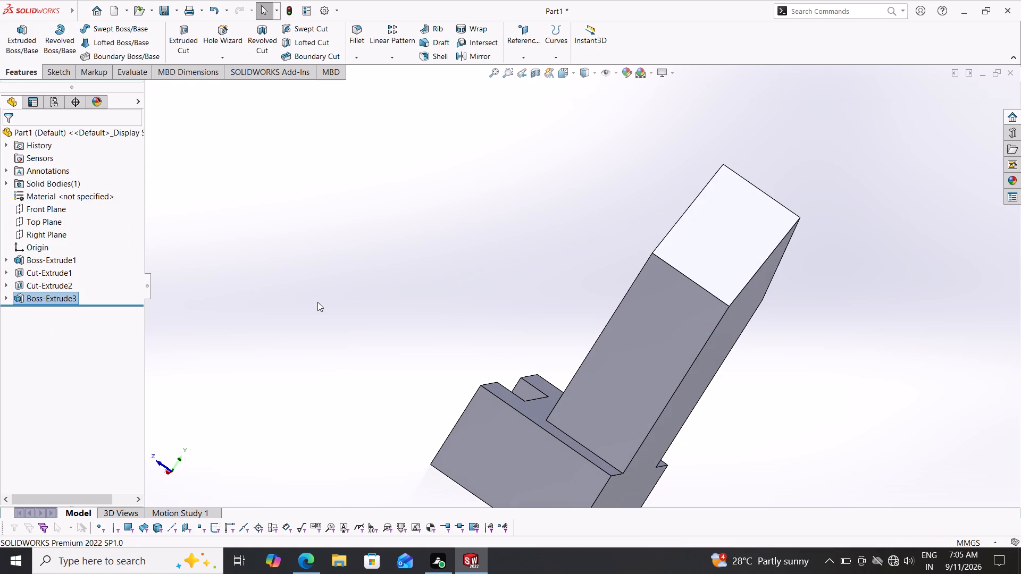
On the upright's large face on the block's slotted side, sketch a corner rectangle about 72 by 33 mm across the pointed tip.
middle_click_drag(317, 302, 264, 269)
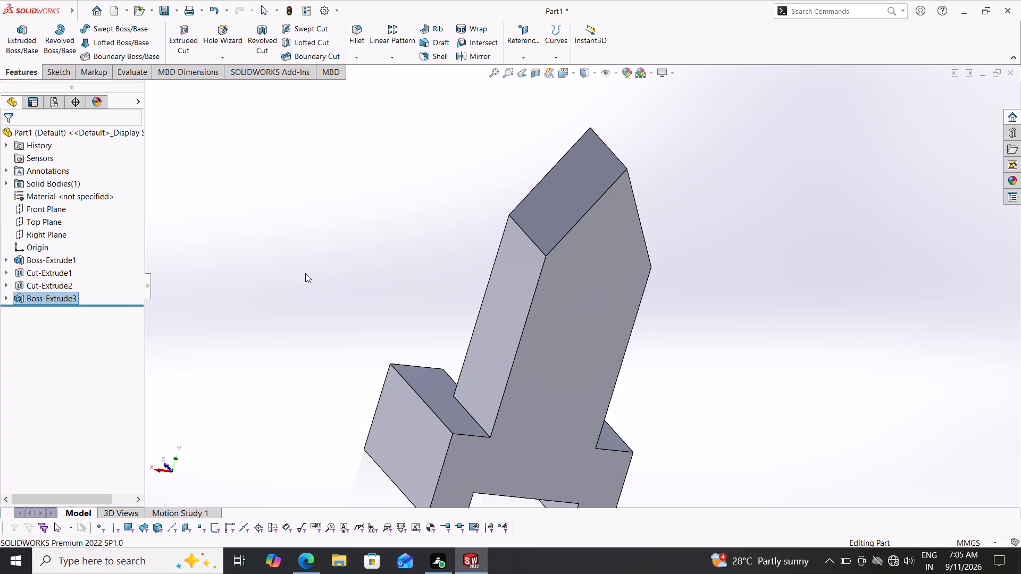
middle_click_drag(366, 295, 392, 303)
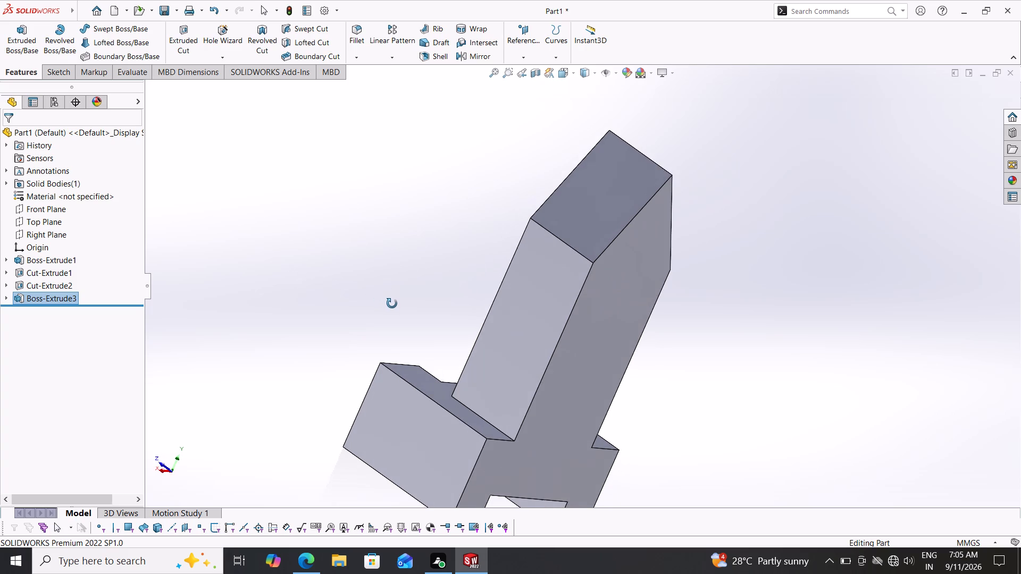
middle_click_drag(392, 303, 393, 304)
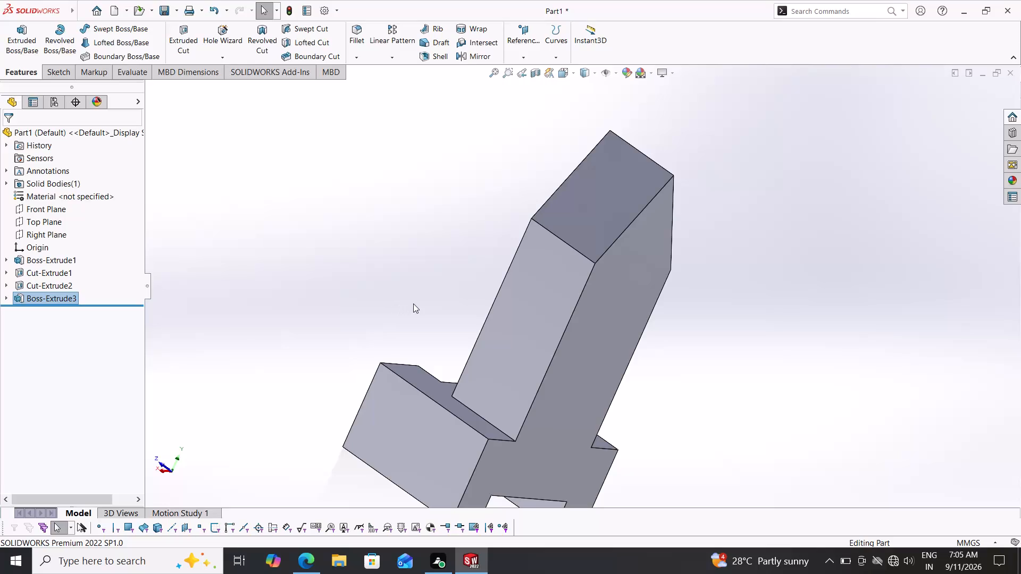
middle_click_drag(413, 303, 502, 336)
left_click(600, 220)
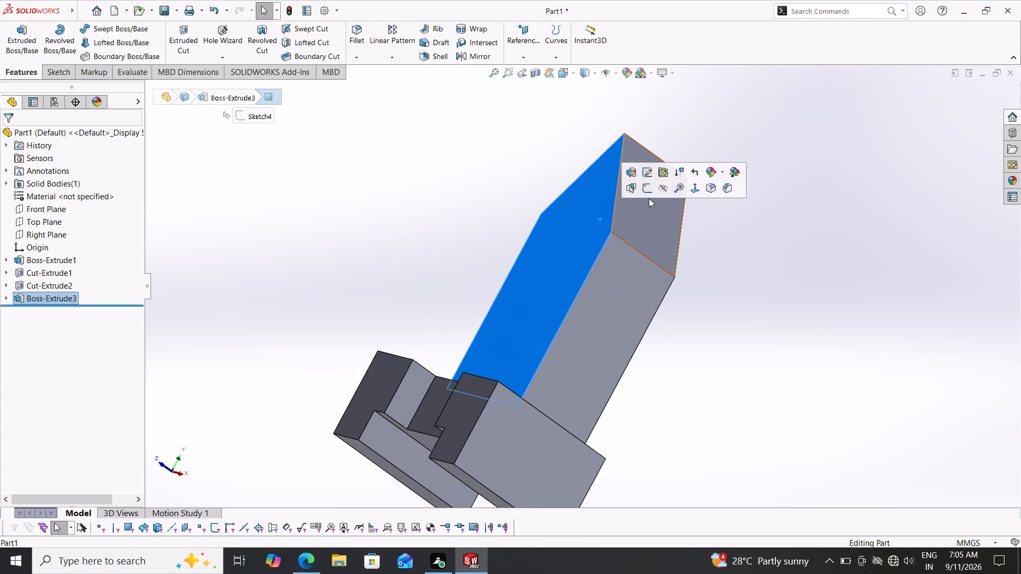
left_click(644, 191)
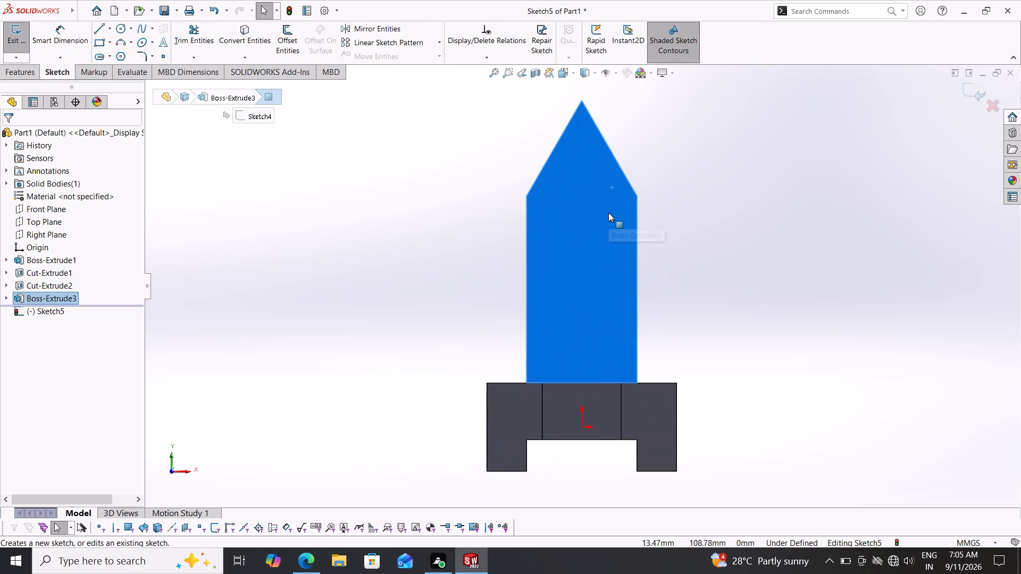
key("Escape")
key("Escape")
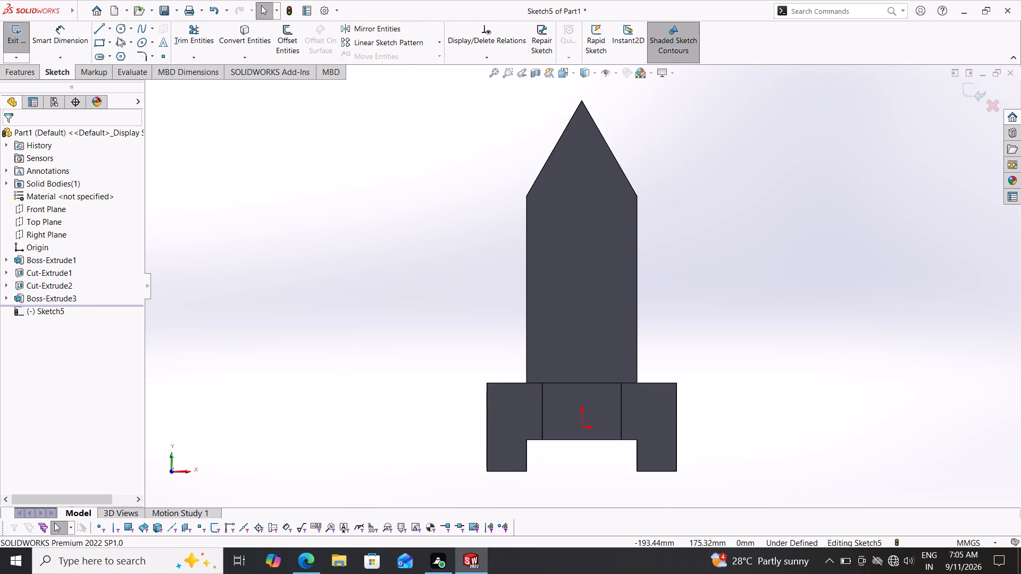
left_click(100, 39)
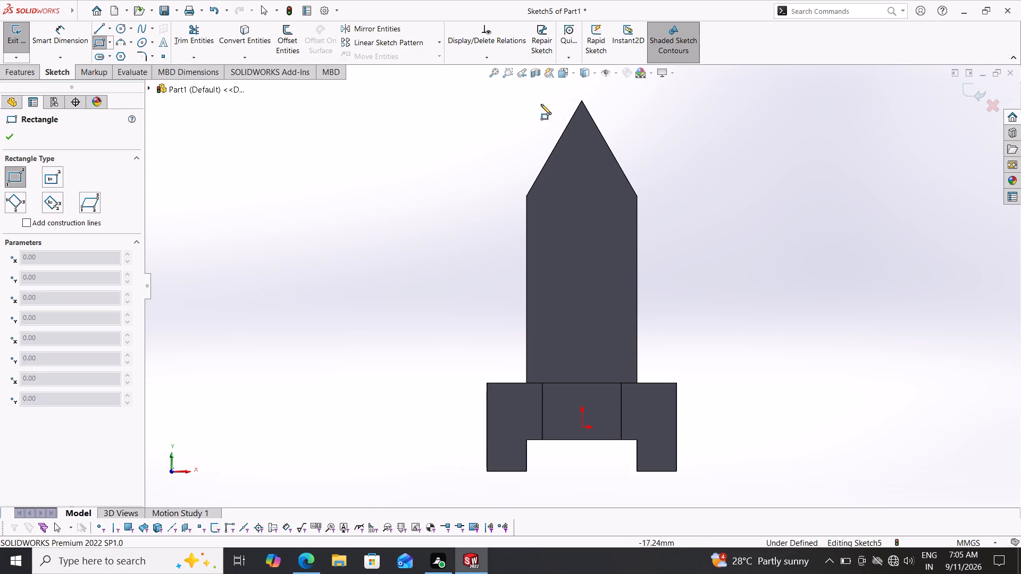
left_click(512, 103)
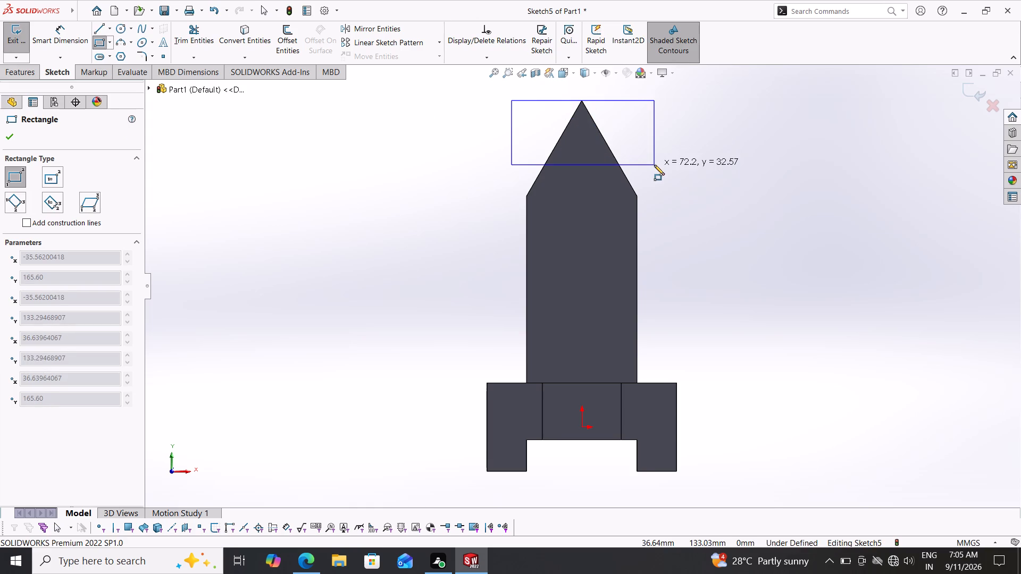
left_click(654, 165)
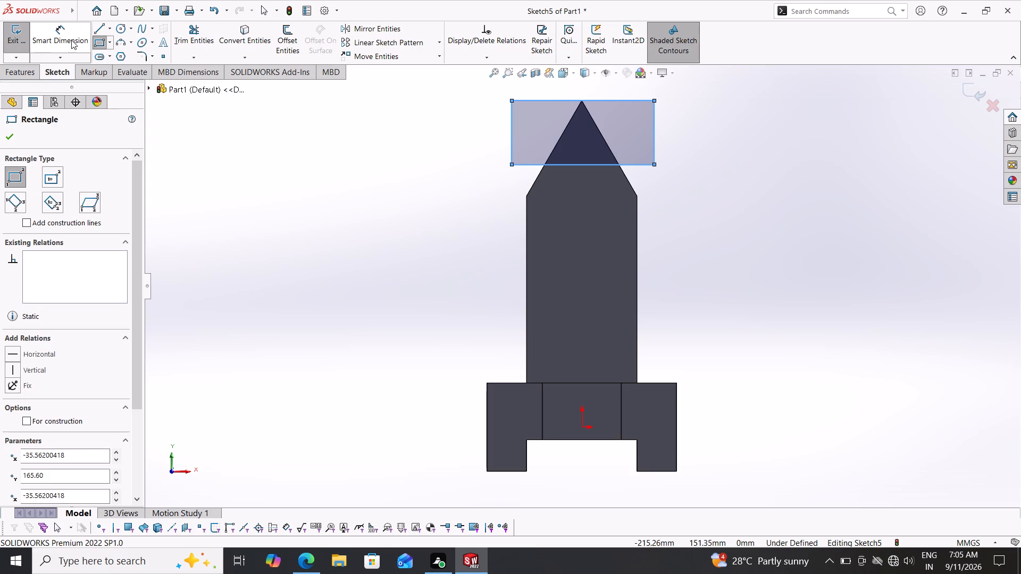
Dimension the rectangle's height as 30.4 mm.
left_click(71, 40)
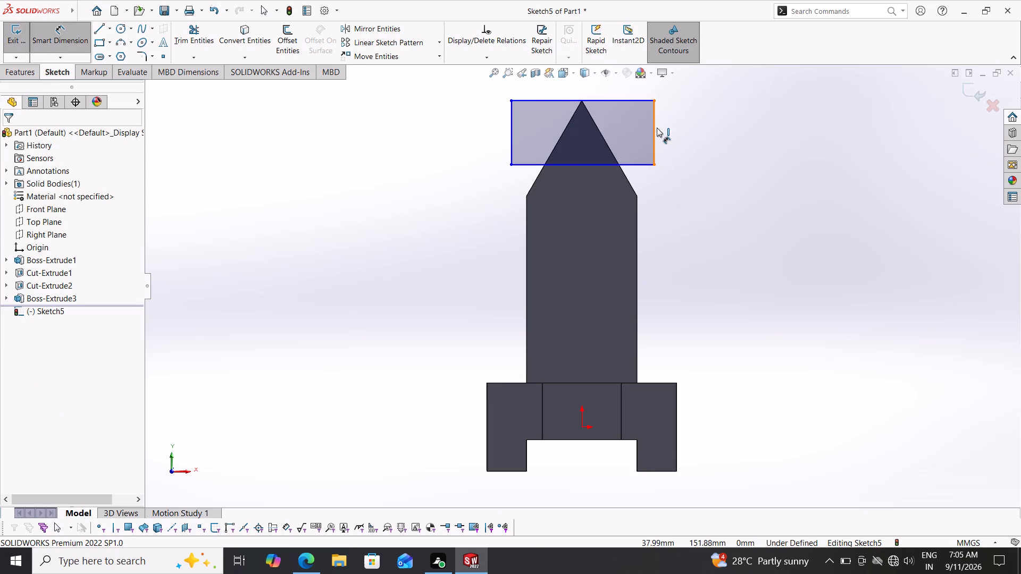
left_click(657, 128)
left_click(698, 134)
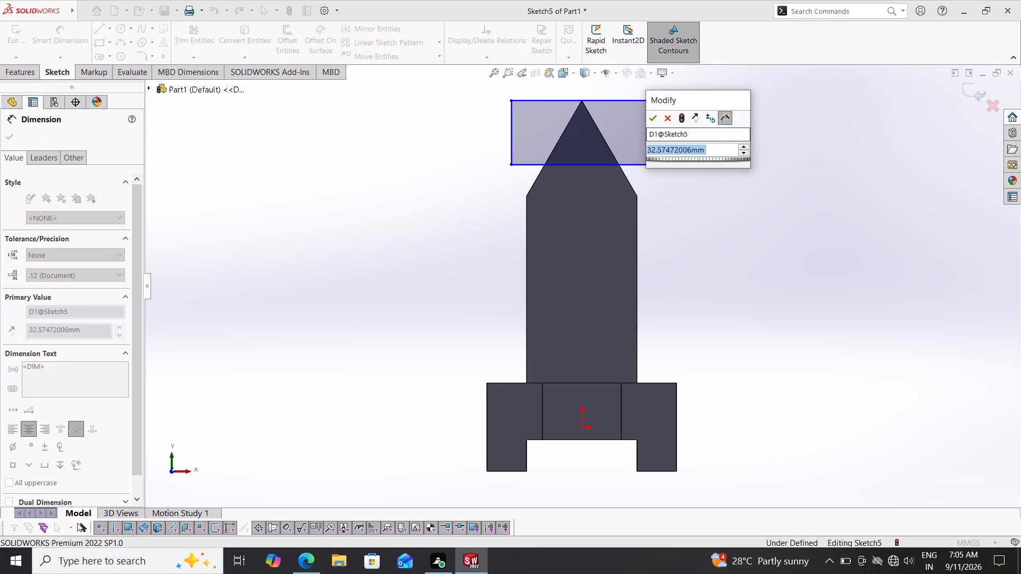
type("30.4")
key("Return")
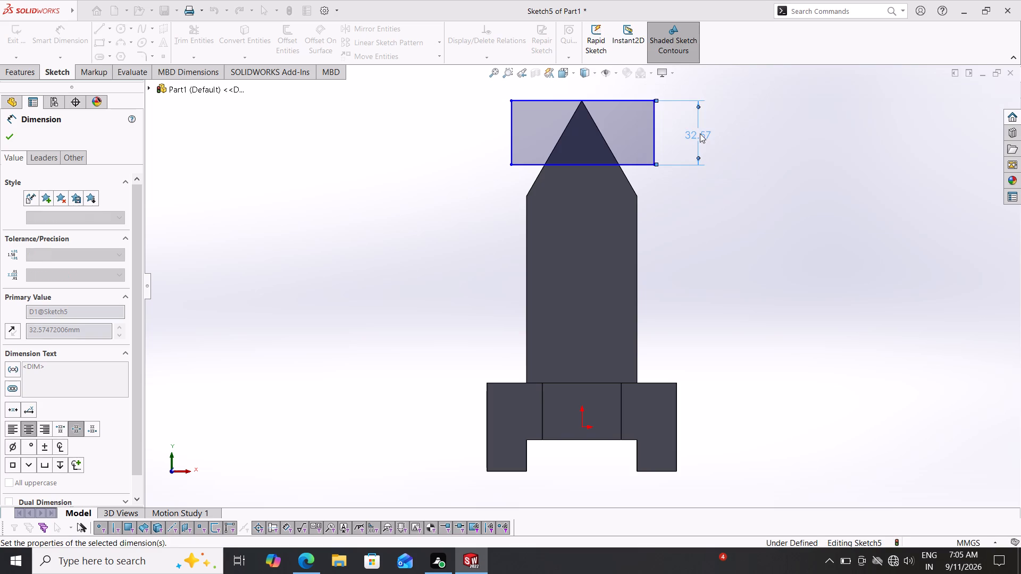
key("Escape")
key("Escape")
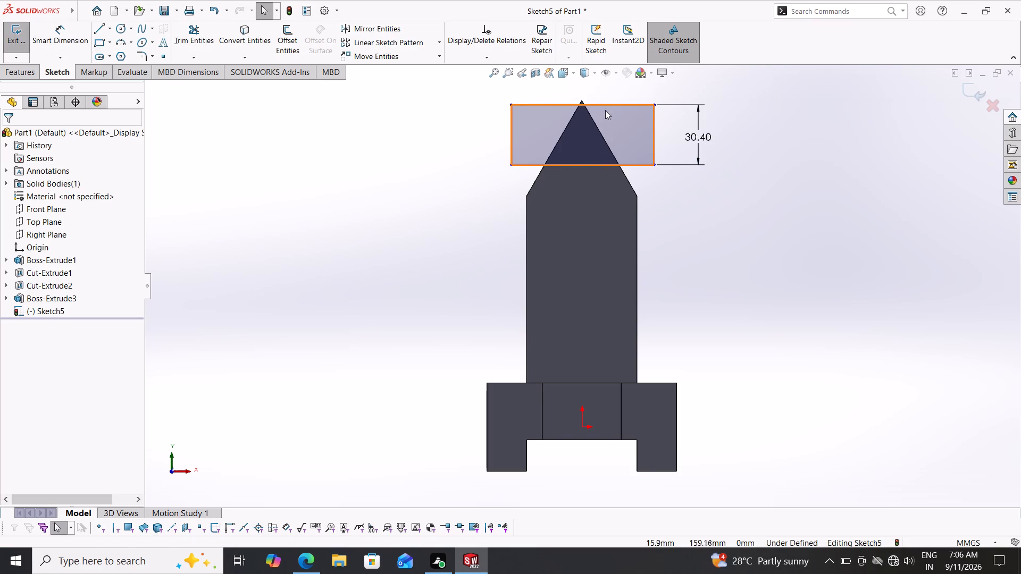
Add a Coincident relation between the rectangle's top edge and the upright's apex vertex.
left_click(583, 102, "shift")
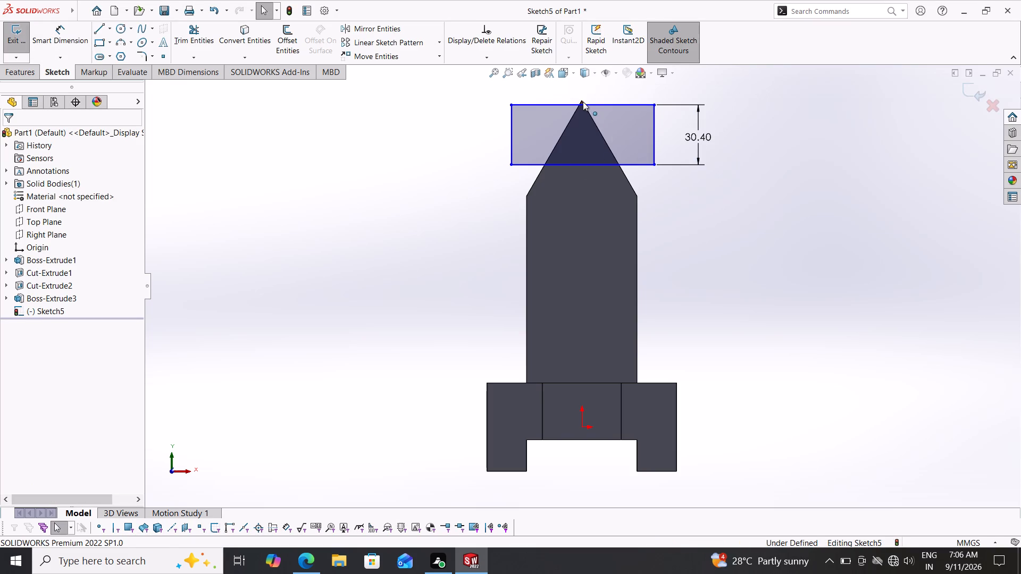
left_click(582, 100, "shift")
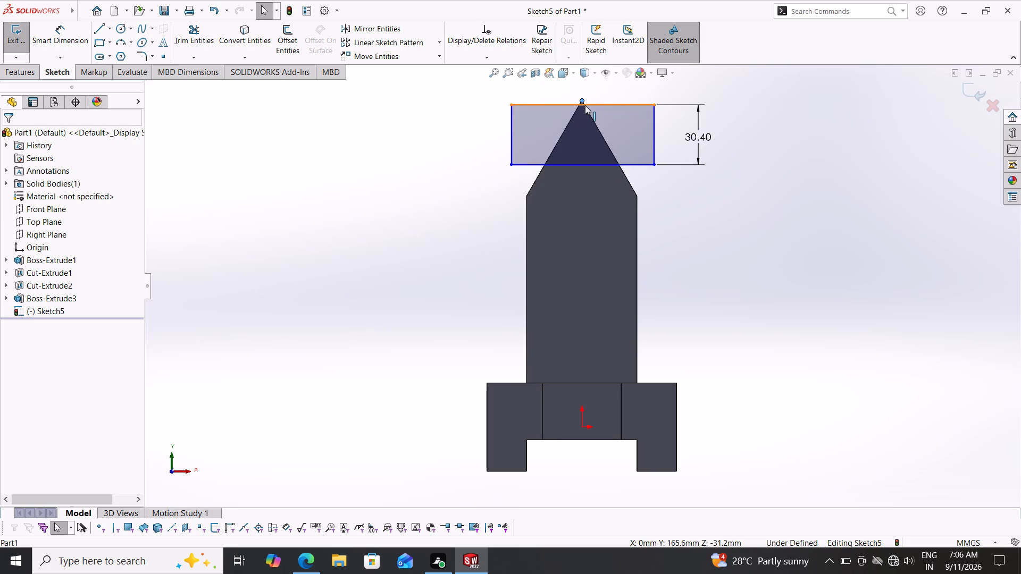
left_click(585, 105, "shift")
left_click(51, 341)
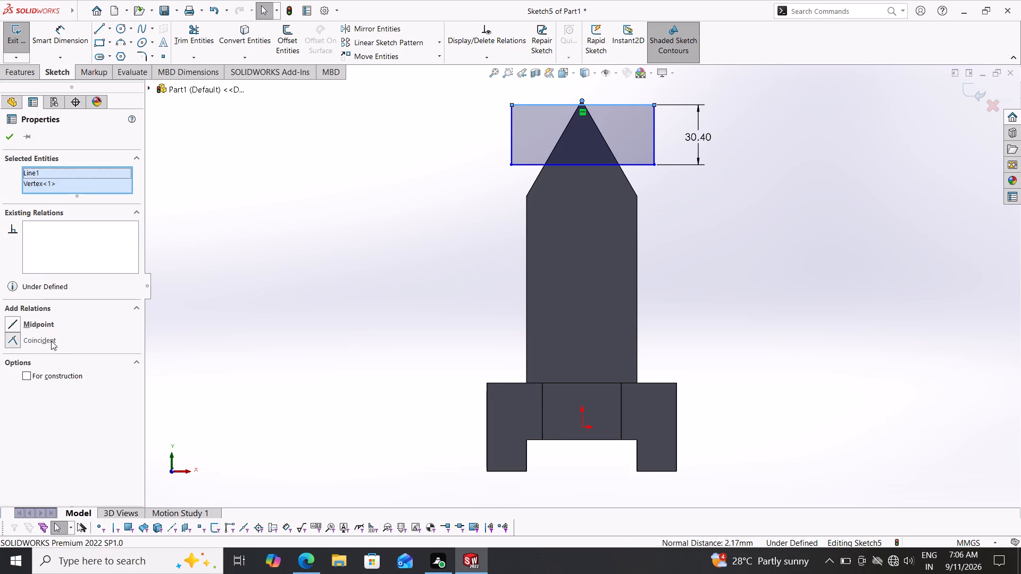
left_click(6, 142)
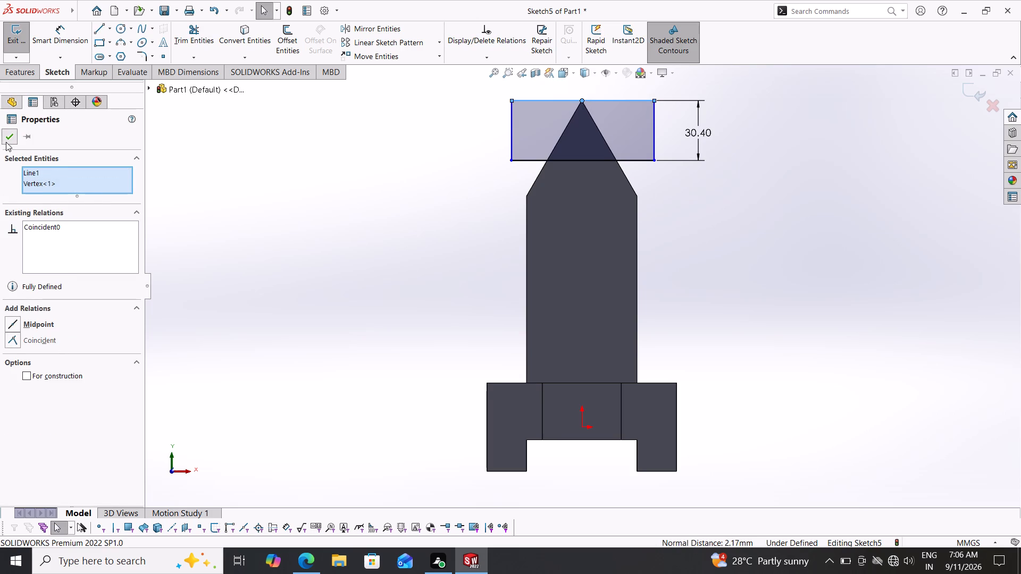
Extrude-cut the rectangle across the upright's pointed tip 17.6 mm blind to form the step.
left_click(18, 66)
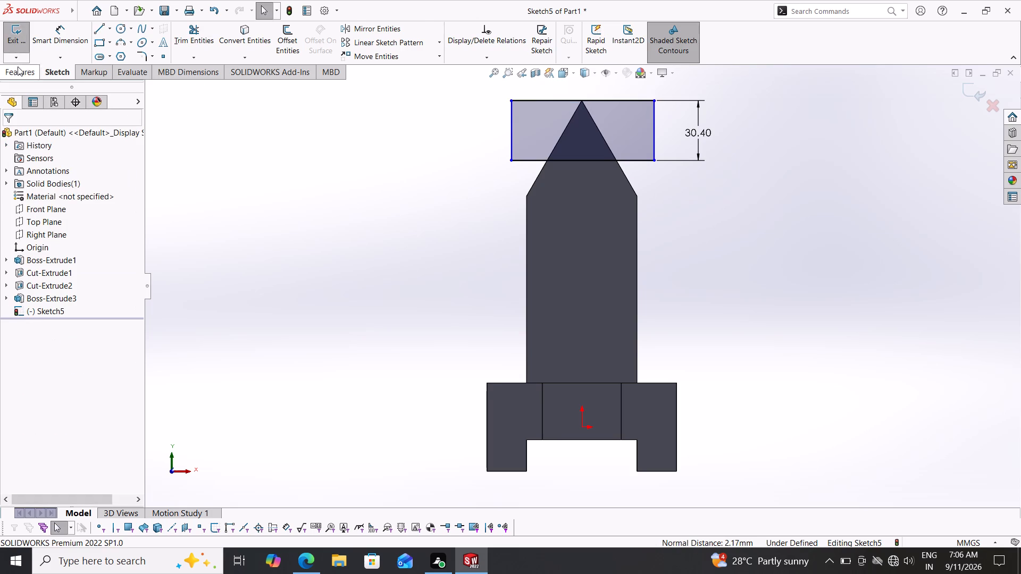
left_click(185, 41)
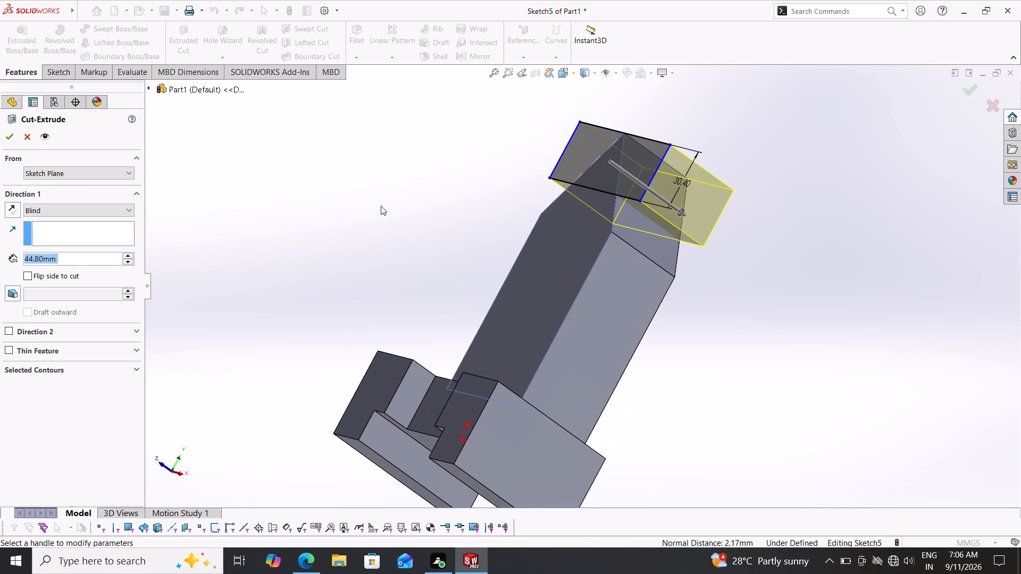
middle_click_drag(453, 224, 422, 272)
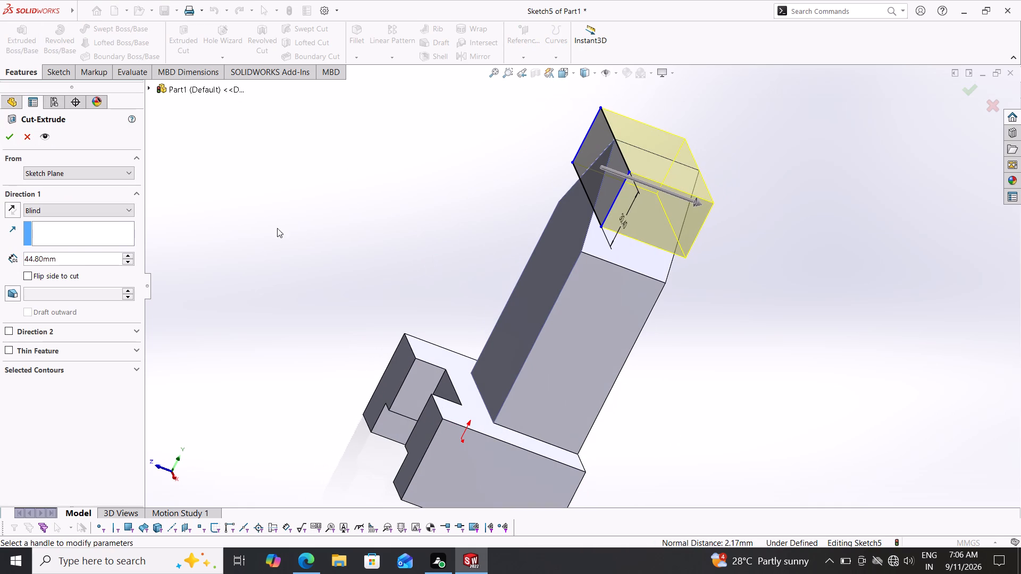
left_click(76, 261)
left_click_drag(77, 260, 0, 264)
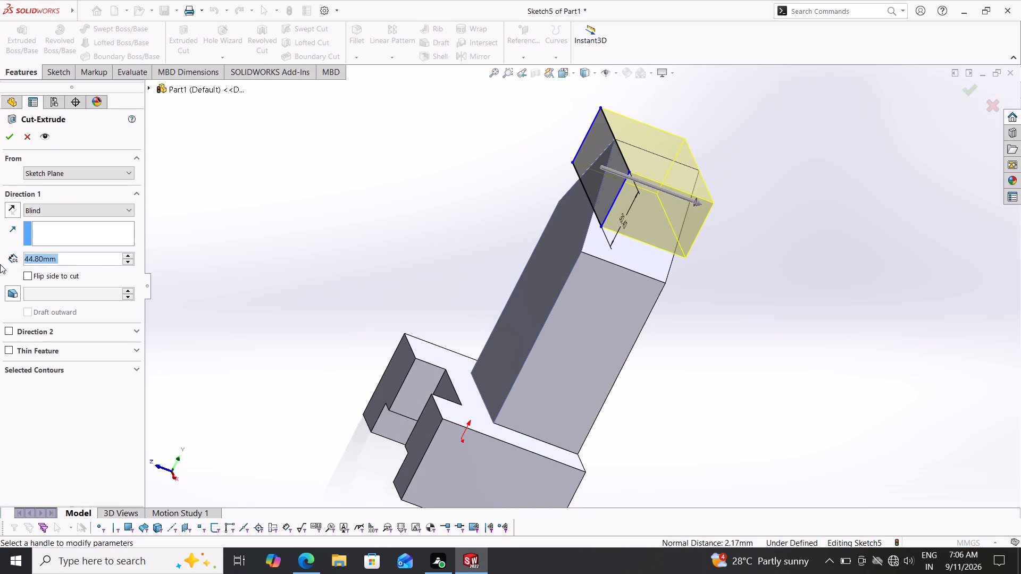
left_click_drag(0, 264, 0, 265)
type("17.6")
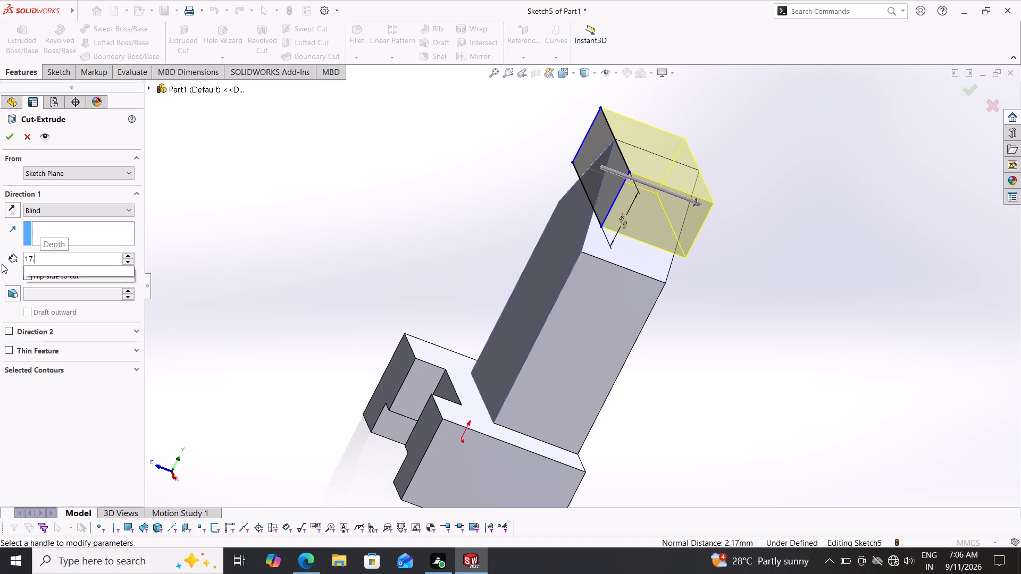
key("Return")
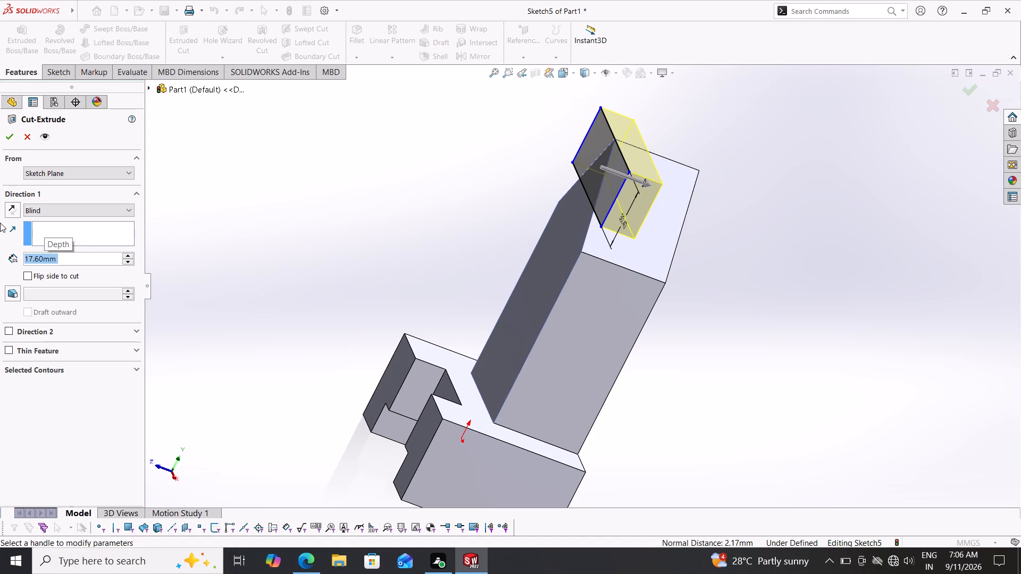
left_click(11, 138)
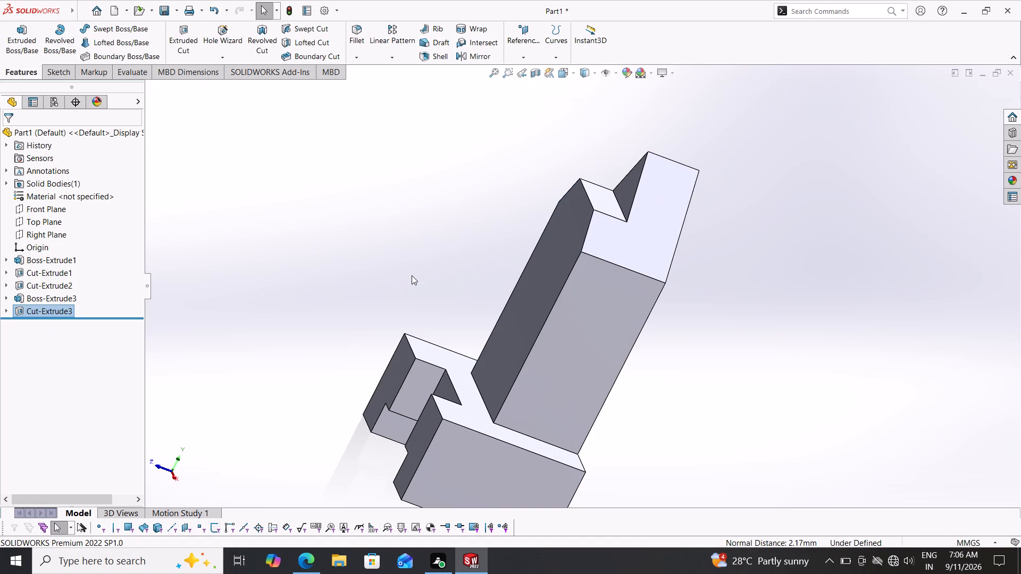
Start a sketch on the upright's 44.8 mm wide side face and draw a circle of about 11.3 mm radius in its upper half.
middle_click_drag(410, 275, 491, 280)
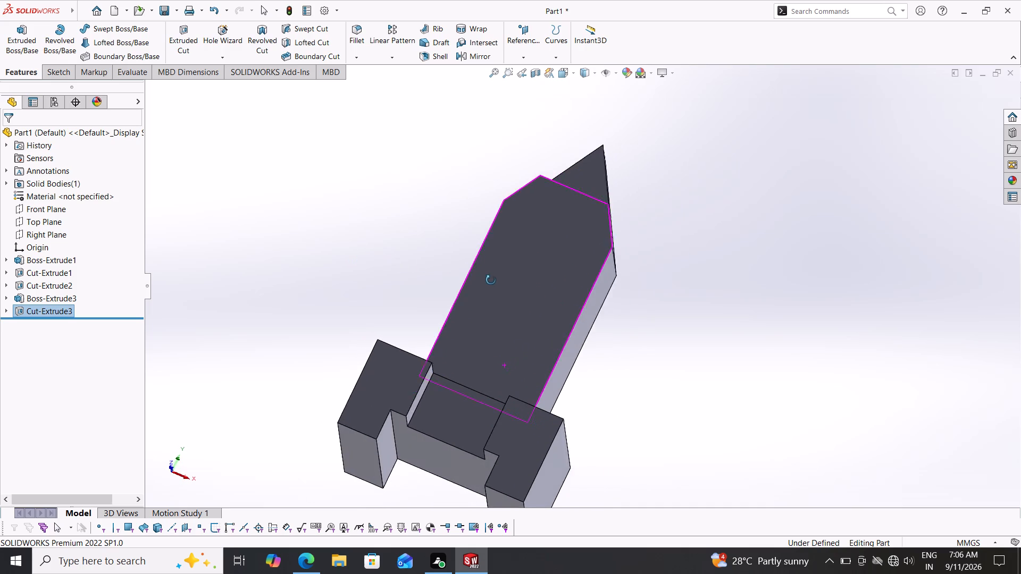
middle_click_drag(491, 280, 495, 294)
scroll(495, 294, "down", 1)
middle_click_drag(761, 274, 700, 294)
scroll(700, 294, "down", 2)
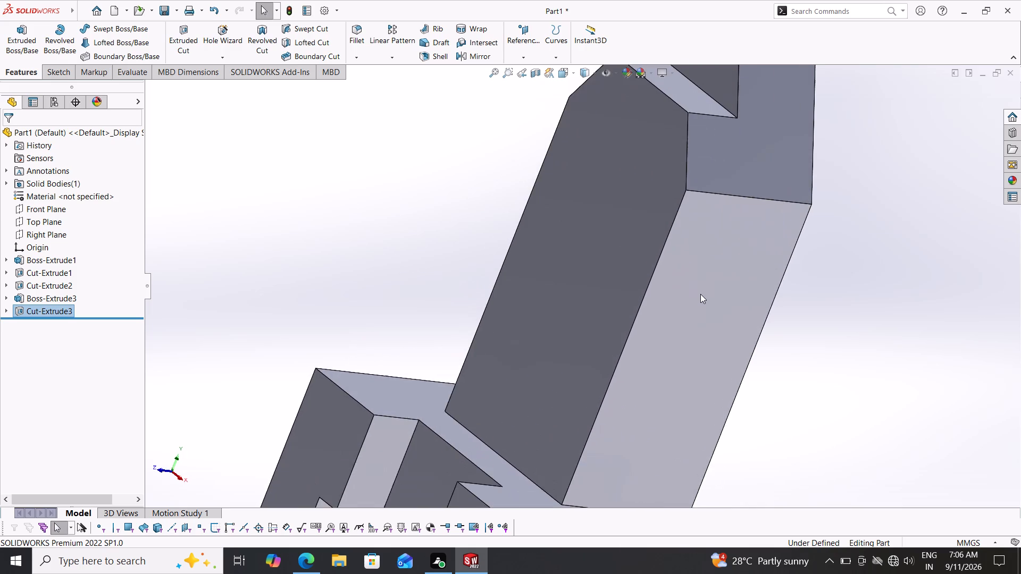
scroll(700, 294, "up", 3)
middle_click_drag(733, 308, 700, 321)
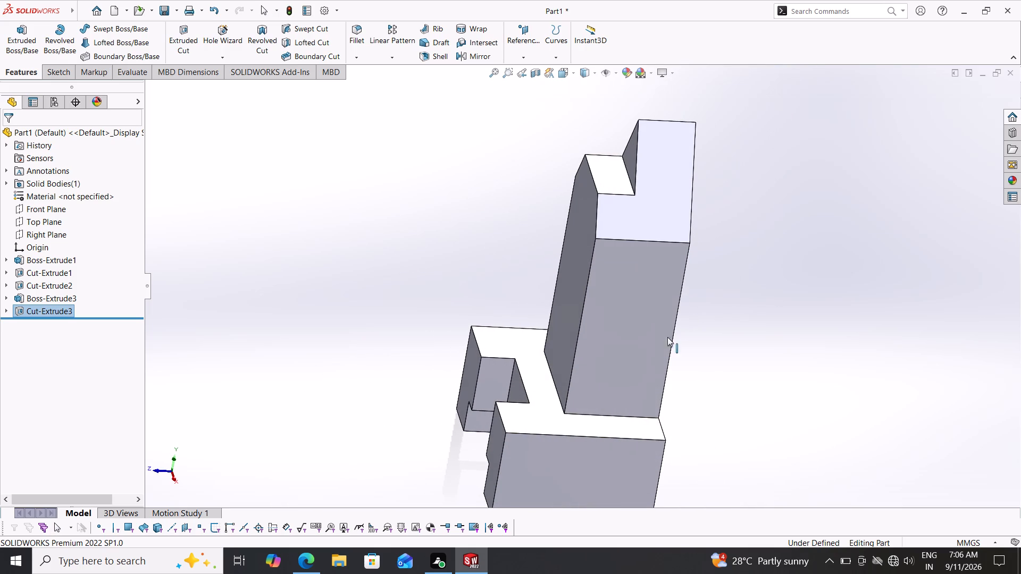
left_click(632, 351)
left_click(679, 316)
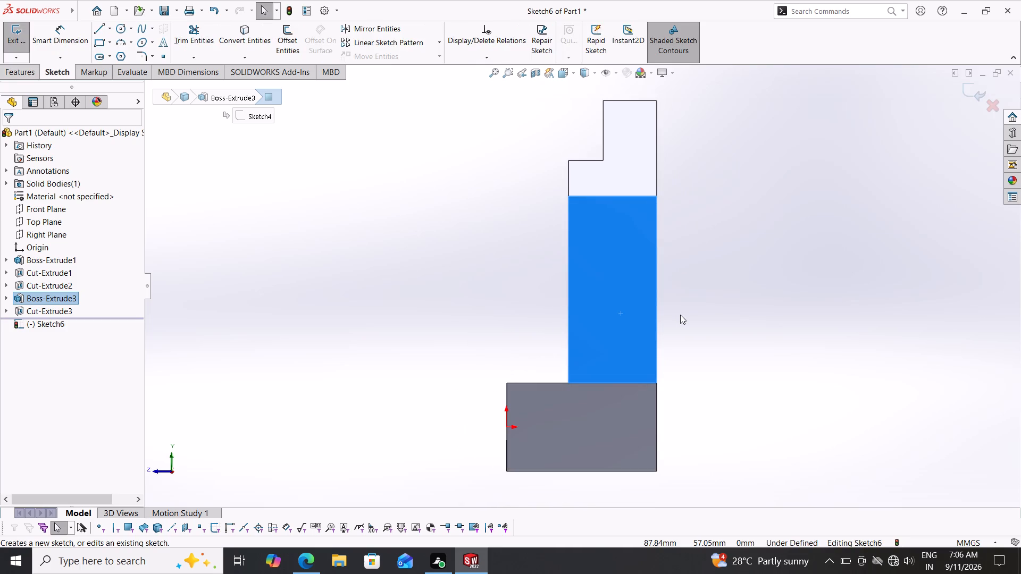
key("Escape")
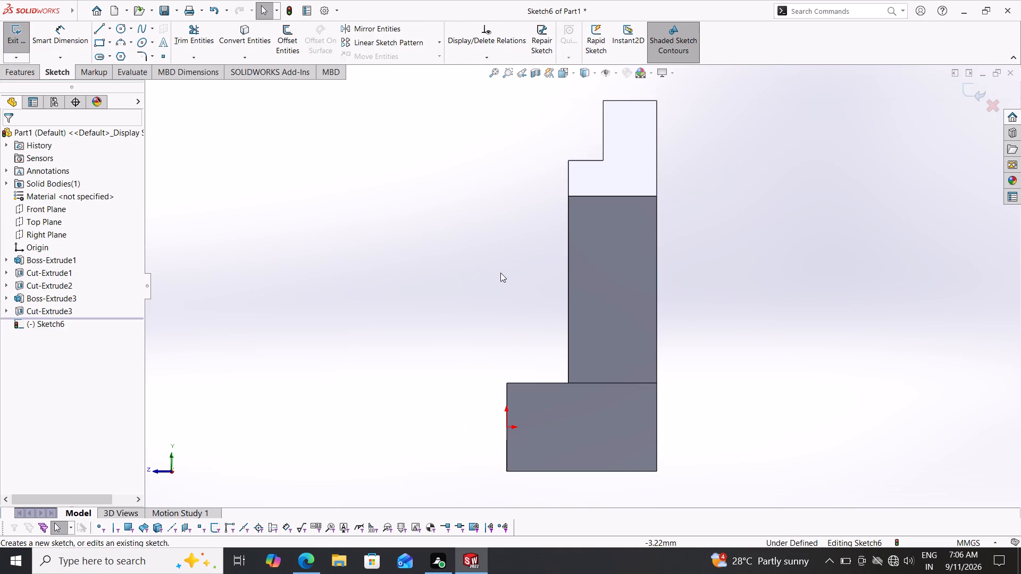
left_click(123, 30)
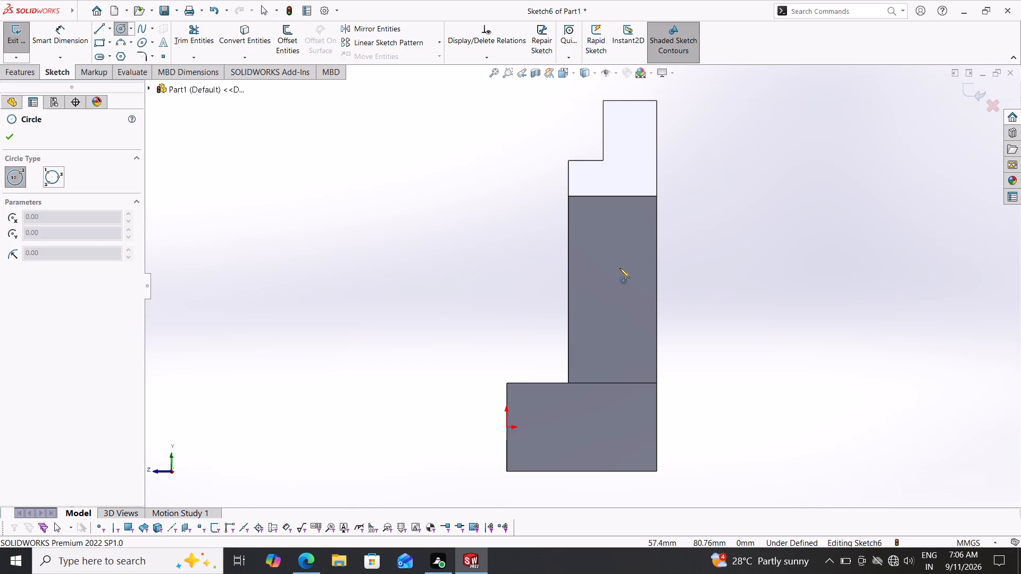
left_click(619, 263)
left_click(620, 285)
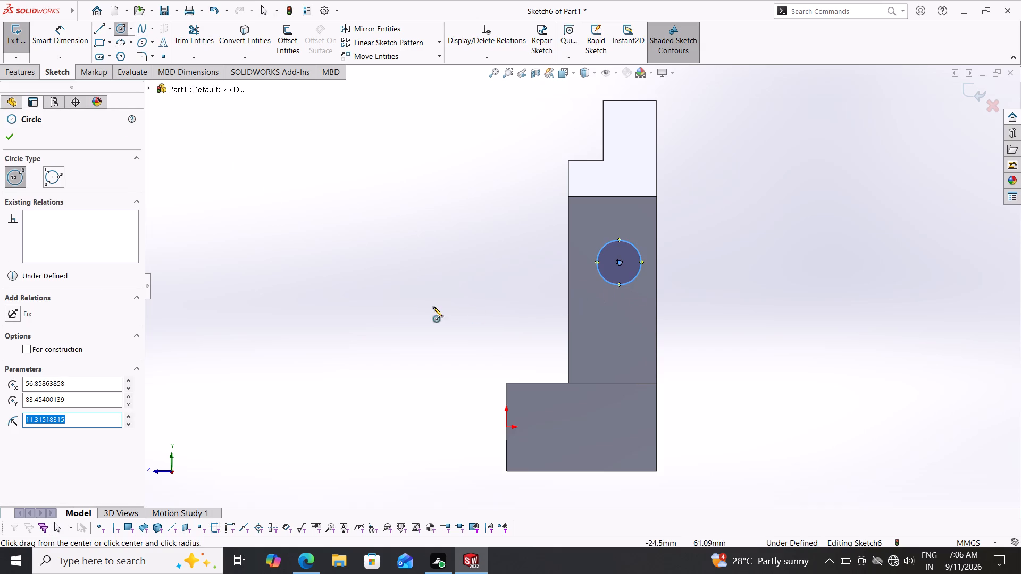
Dimension the circle's centre 55.2 mm above the upright's bottom edge, where it meets the block.
left_click(66, 29)
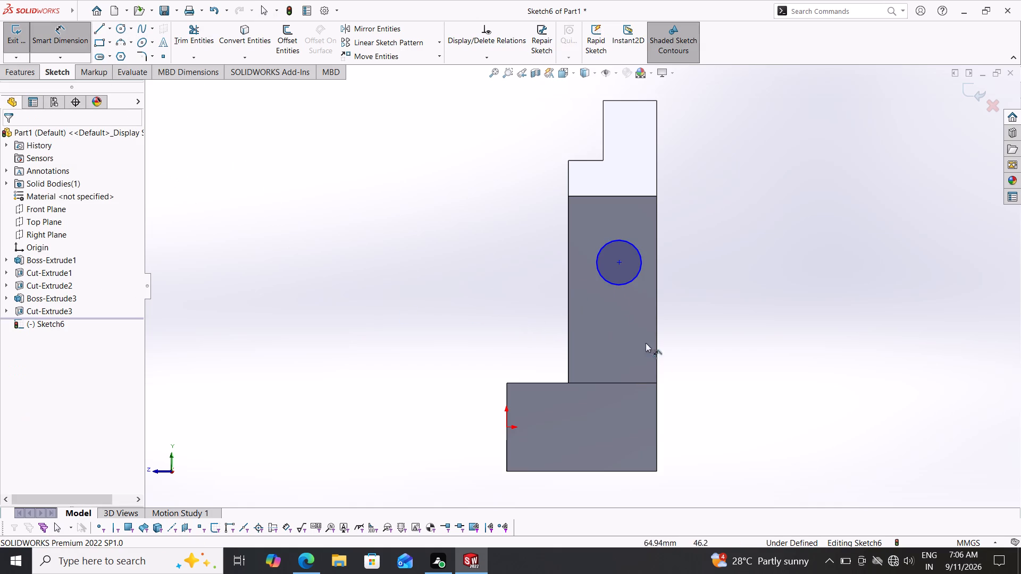
left_click(612, 382)
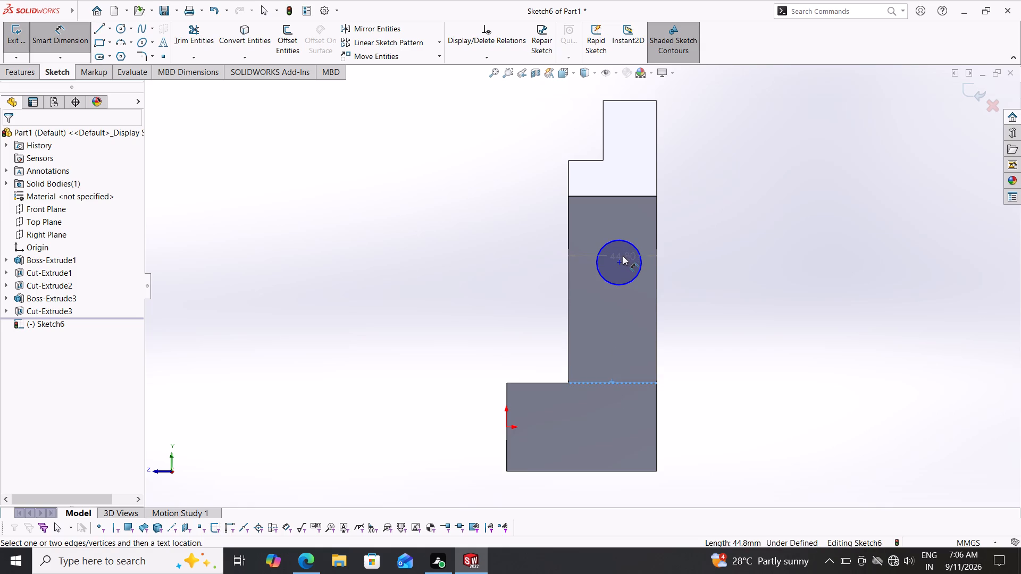
left_click(619, 261)
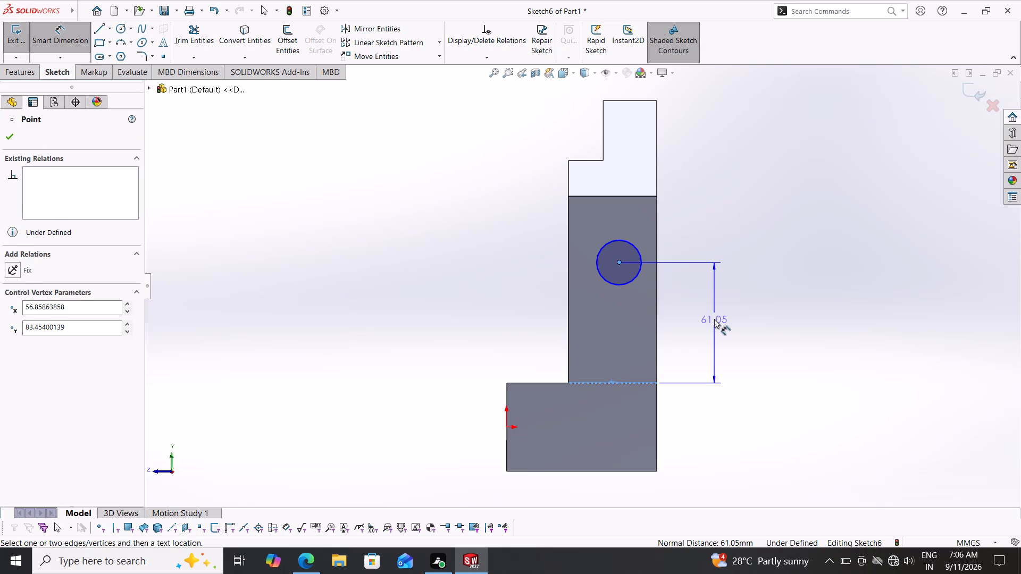
left_click(714, 319)
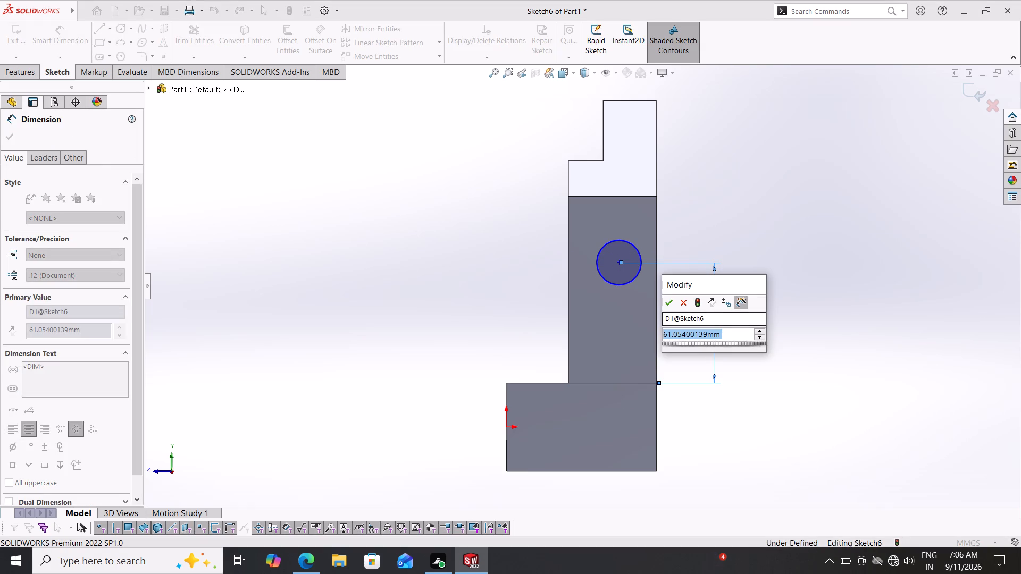
type("55.2")
key("Return")
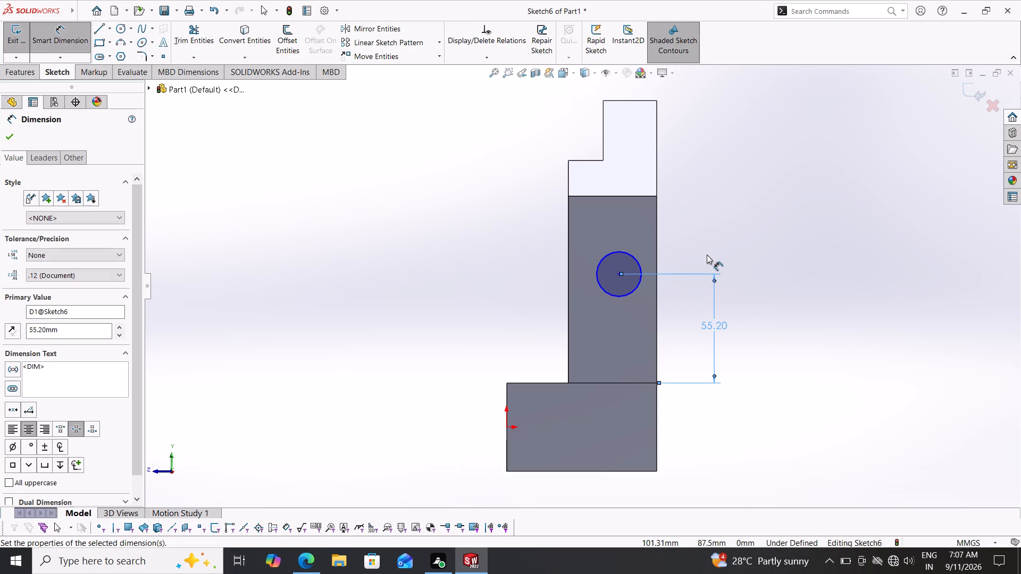
Dimension the circle's centre 22.4 mm from the upright's rear vertical edge, flush with the block's back.
left_click(617, 274)
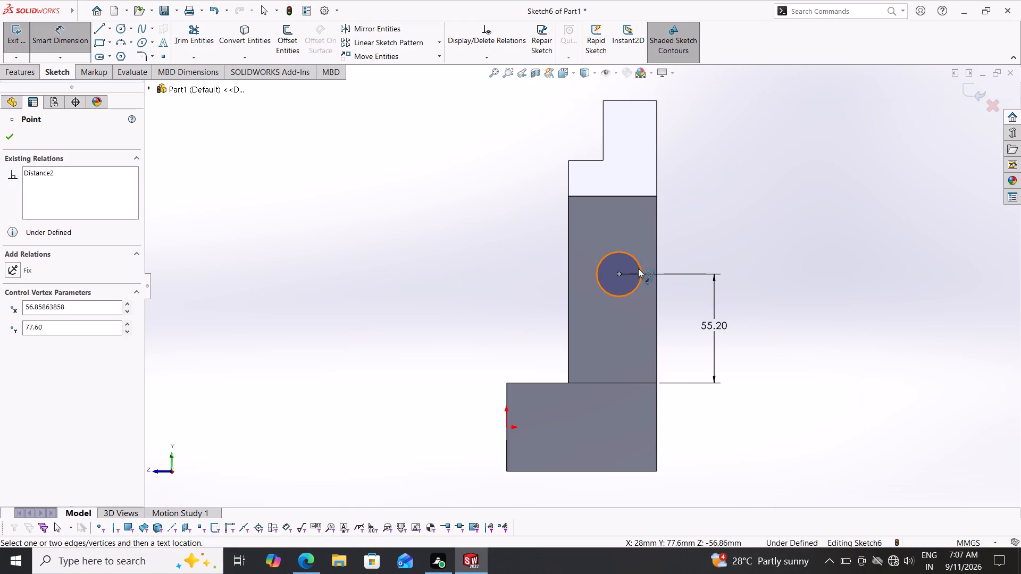
left_click(655, 282)
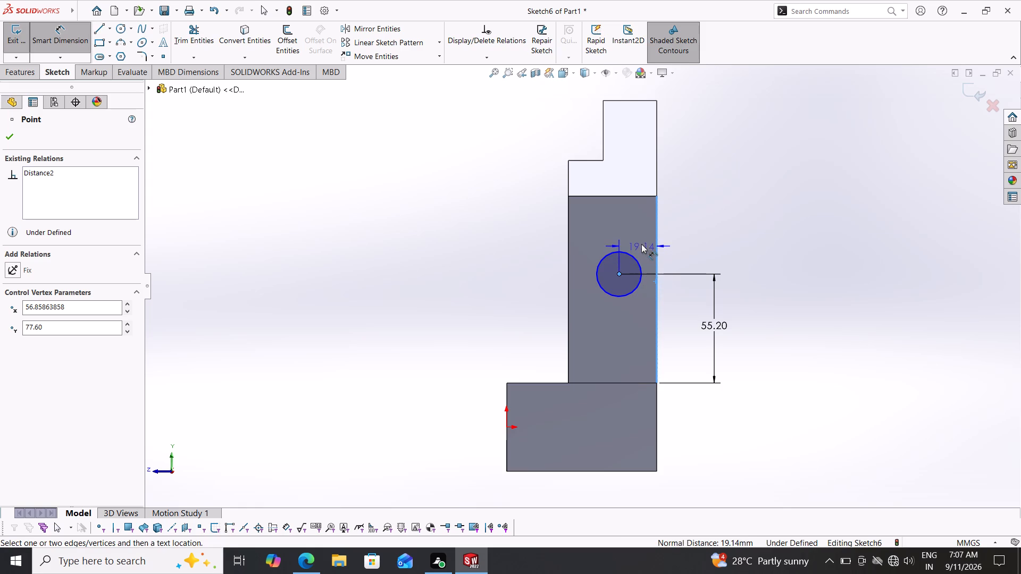
left_click(643, 240)
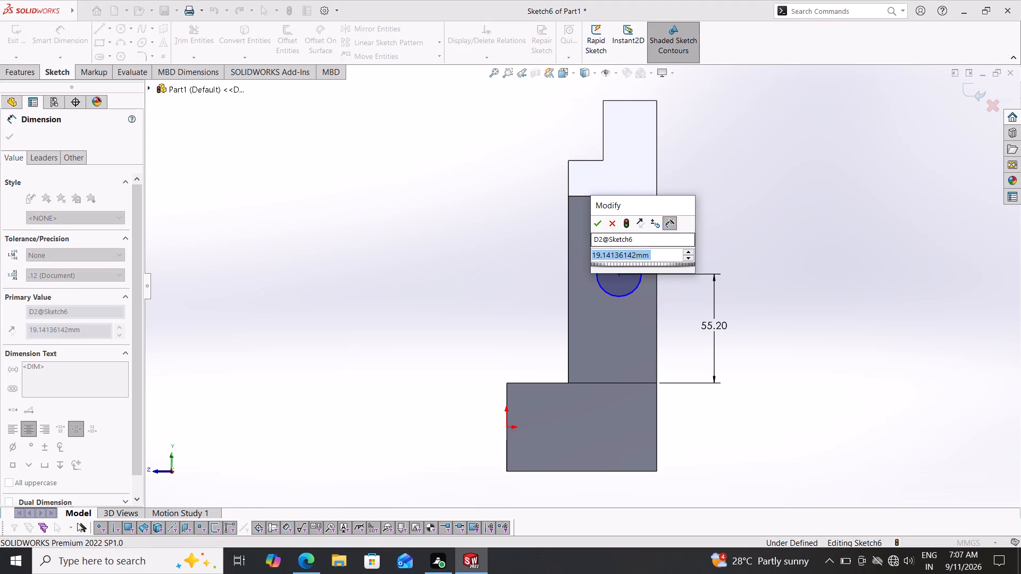
type("22.4")
key("Return")
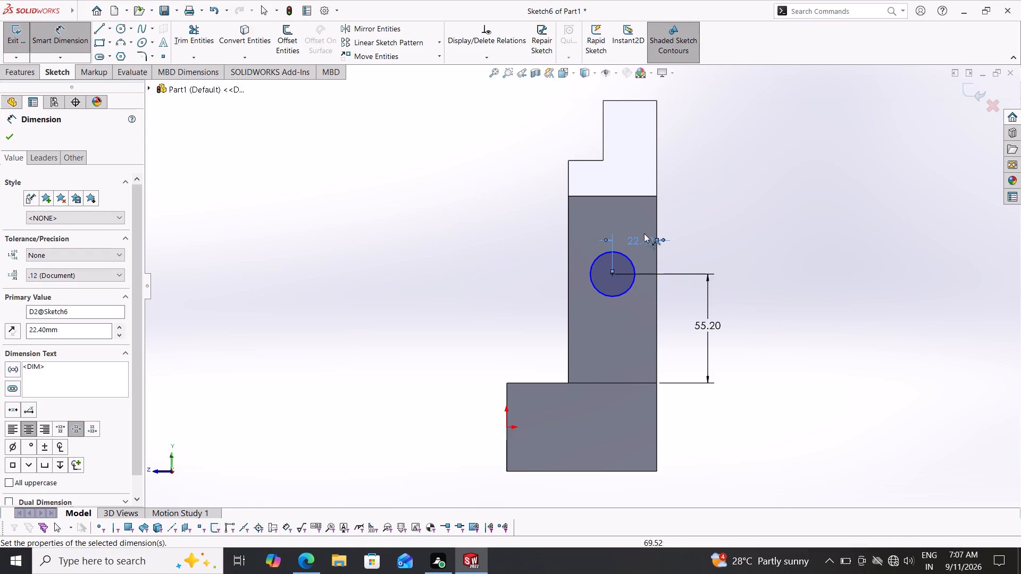
Dimension the circle's diameter as 20 mm.
left_click(591, 263)
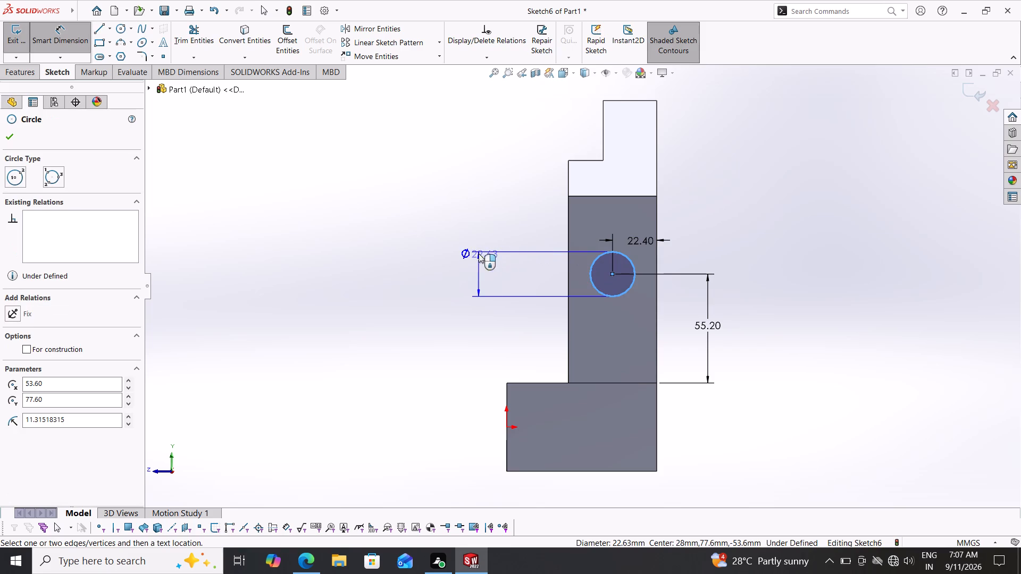
left_click(472, 271)
type("20")
key("Return")
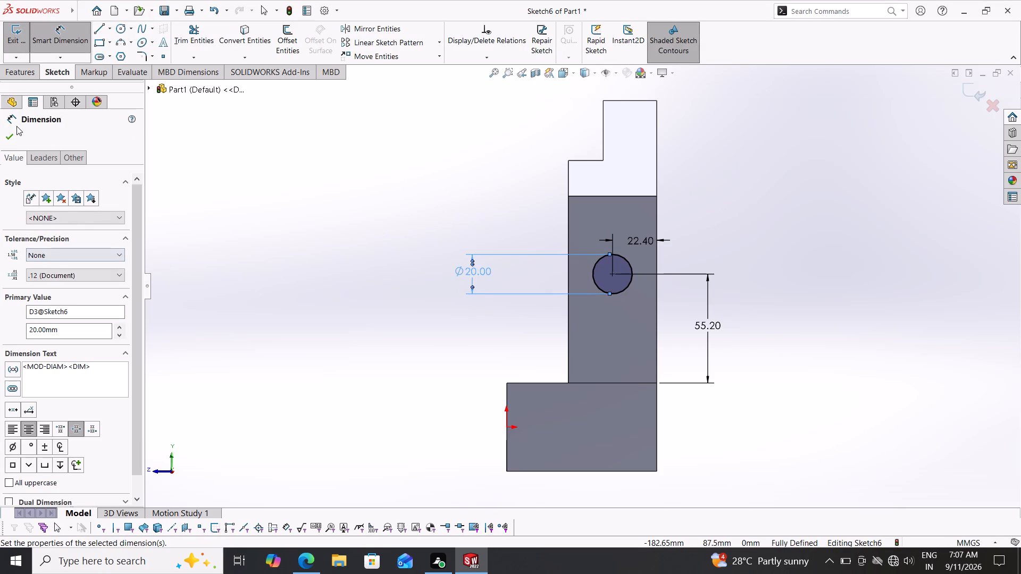
left_click(11, 132)
Extrude-cut the 20 mm circle Through All to make a cross hole in the upright.
left_click(33, 74)
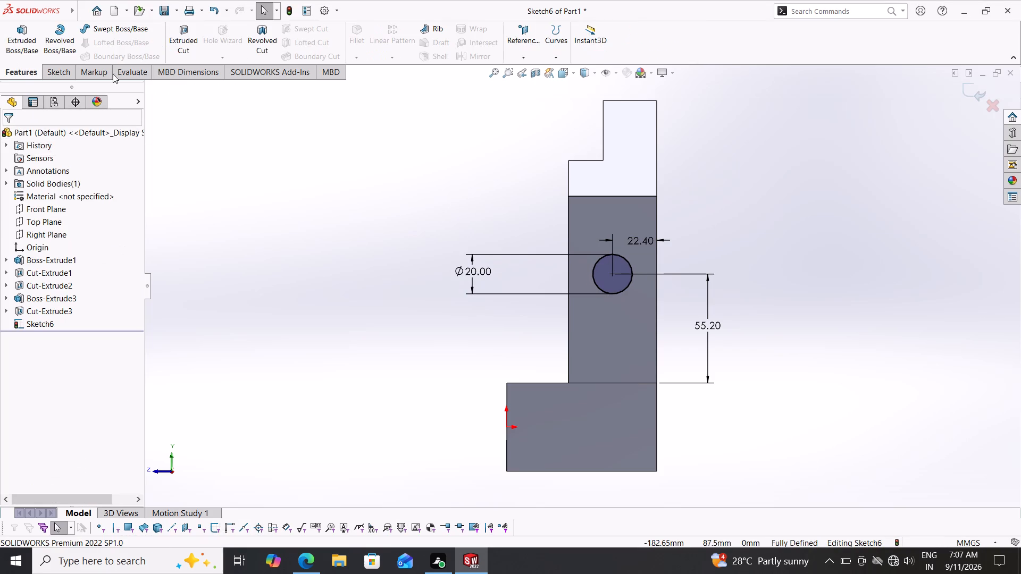
left_click(175, 37)
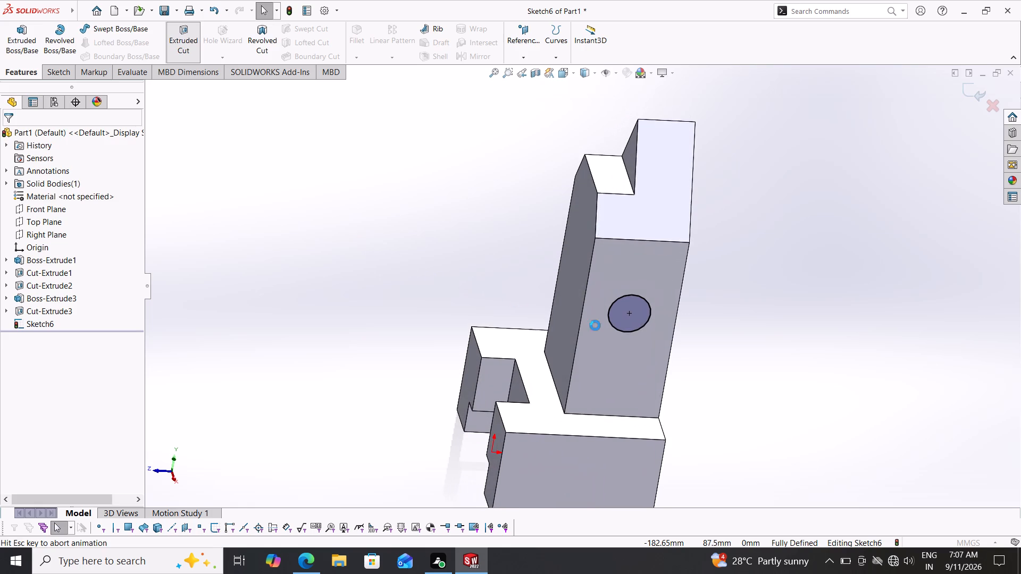
middle_click(257, 325)
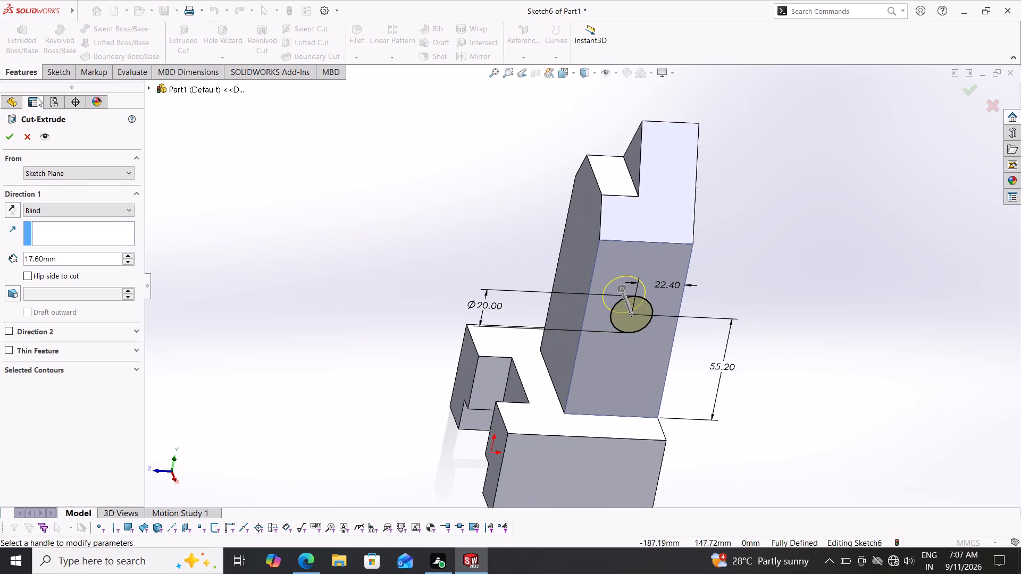
left_click(86, 208)
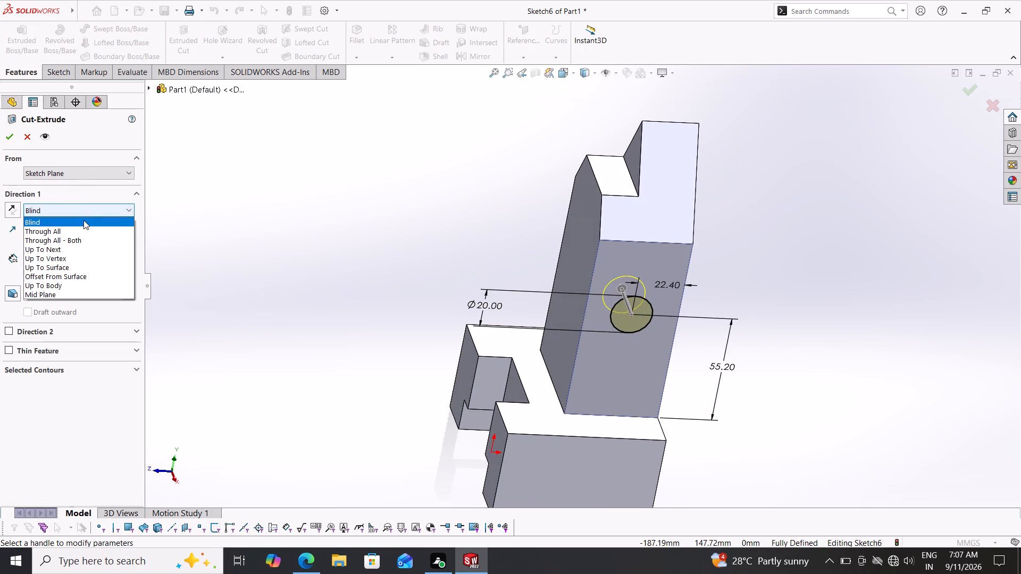
left_click(79, 232)
left_click(9, 132)
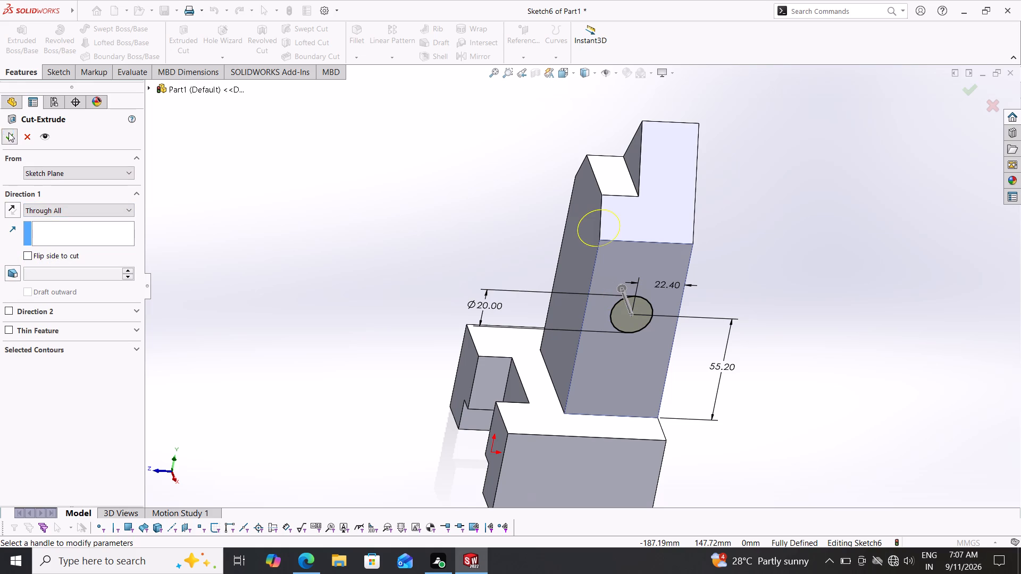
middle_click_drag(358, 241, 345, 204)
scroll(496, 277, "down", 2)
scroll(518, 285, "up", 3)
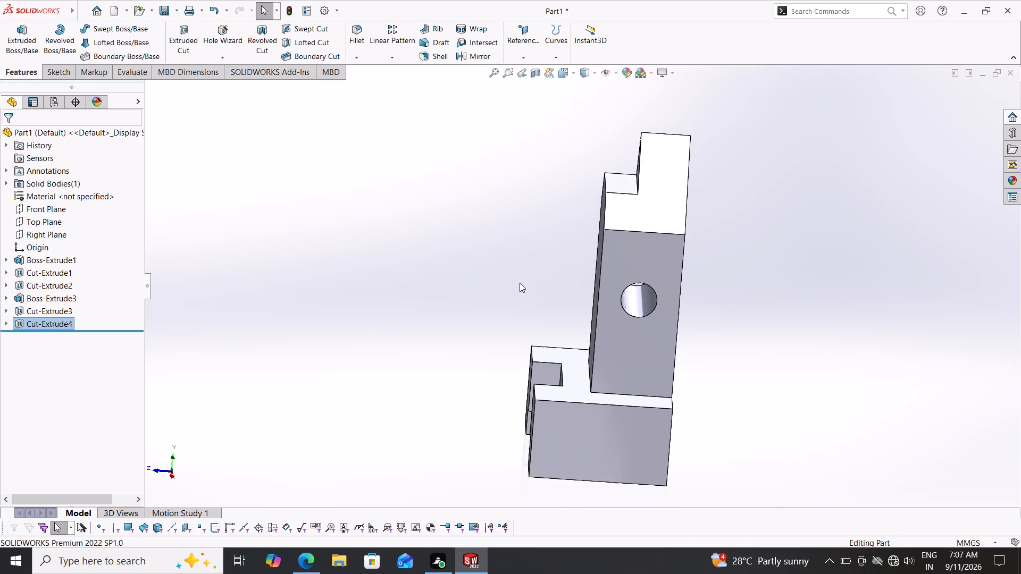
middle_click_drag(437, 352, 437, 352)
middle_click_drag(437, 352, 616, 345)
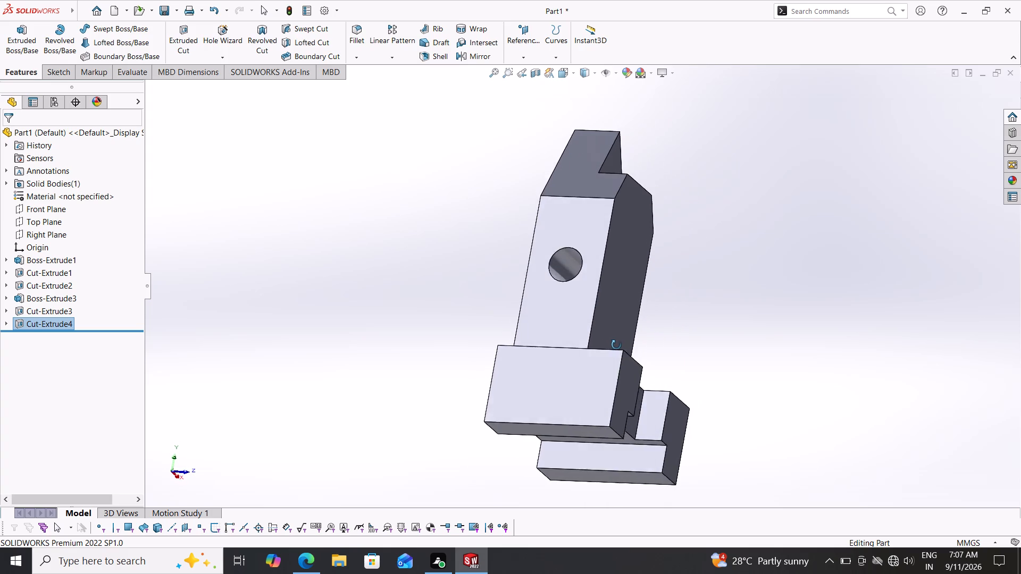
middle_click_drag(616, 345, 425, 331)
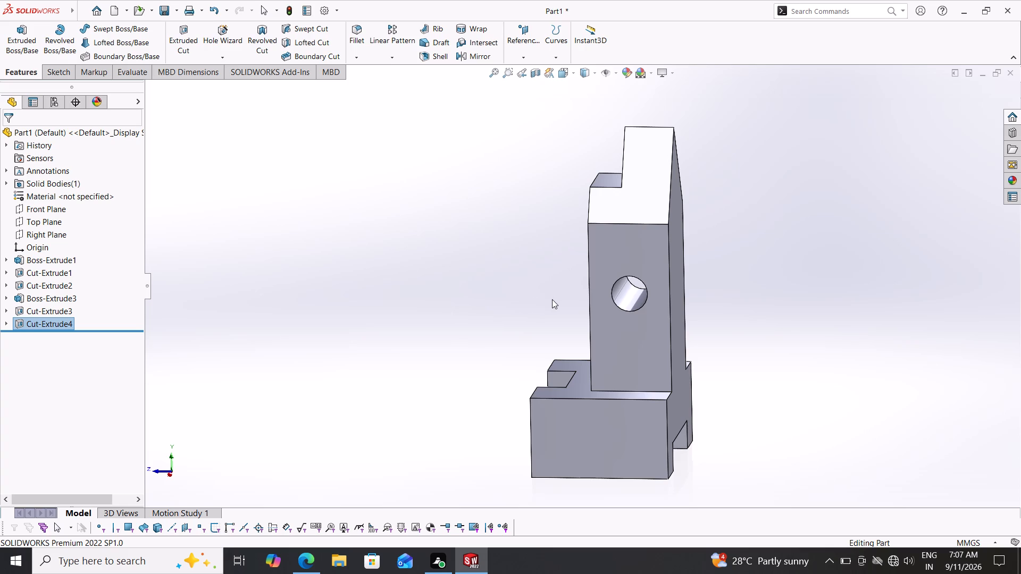
Examine the modelled part from several angles, checking the cross hole, stepped upright and slotted base.
scroll(171, 222, "up", 1)
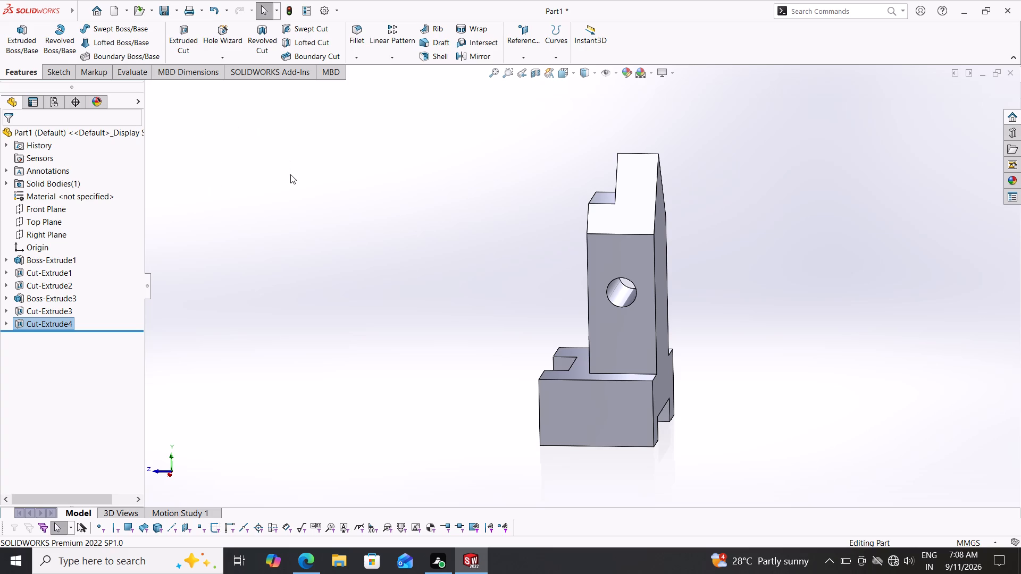
middle_click_drag(361, 223, 355, 226)
middle_click_drag(355, 226, 337, 234)
middle_click_drag(383, 238, 442, 248)
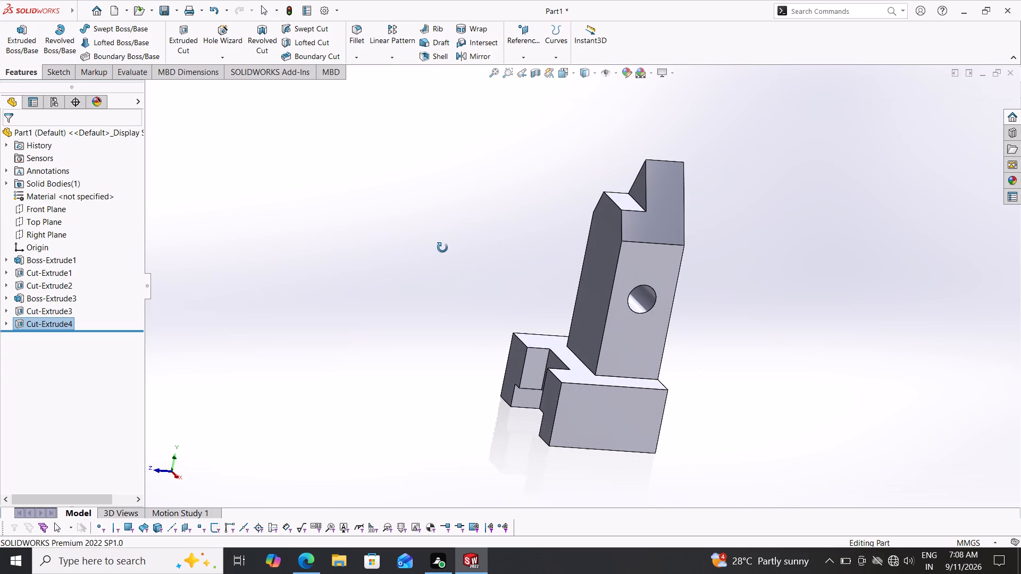
middle_click_drag(442, 248, 445, 243)
scroll(445, 243, "down", 1)
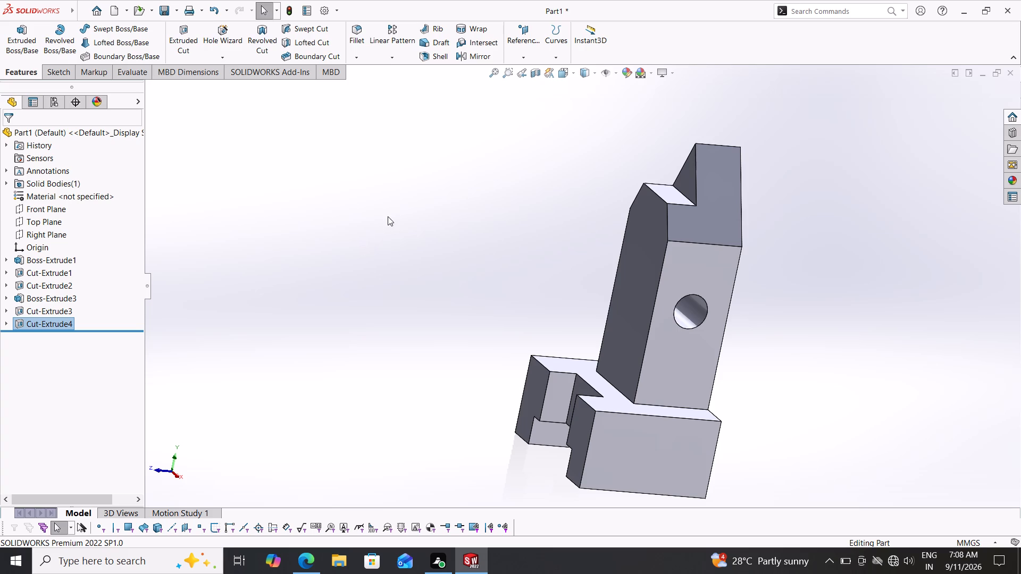
middle_click_drag(441, 265, 433, 269)
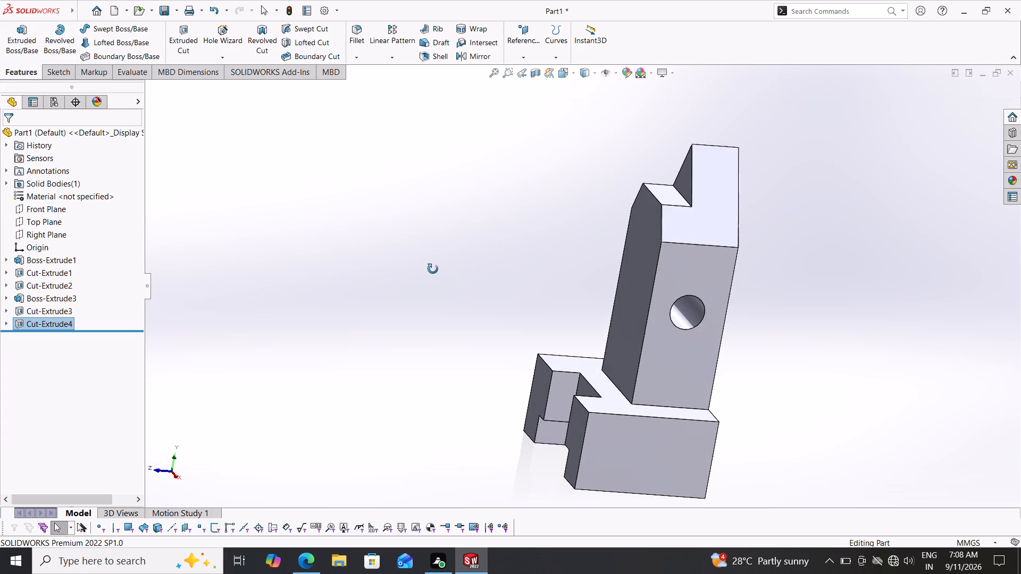
middle_click_drag(433, 269, 431, 270)
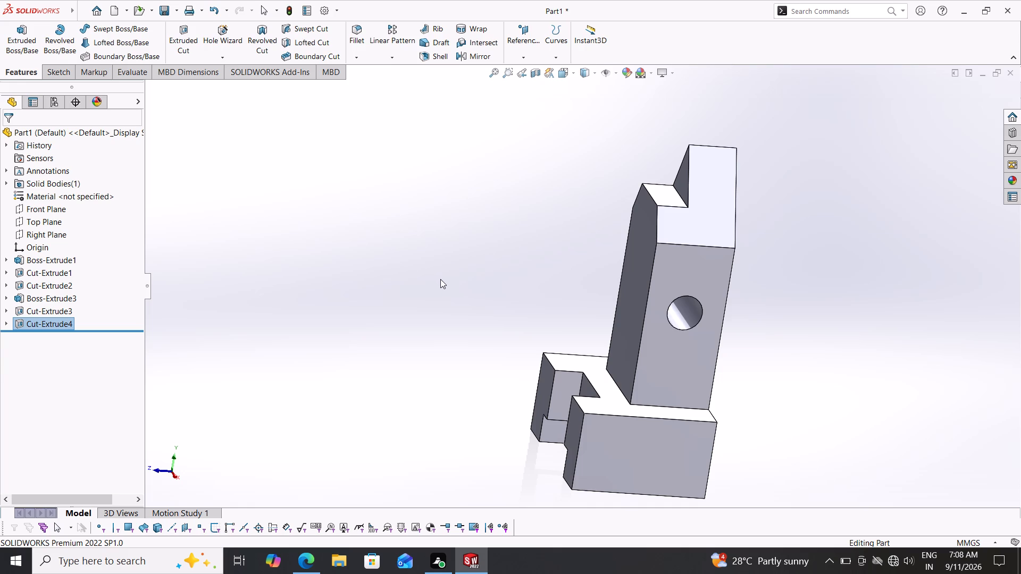
Apply the metallic cool grey car paint appearance to the whole part.
left_click(1010, 175)
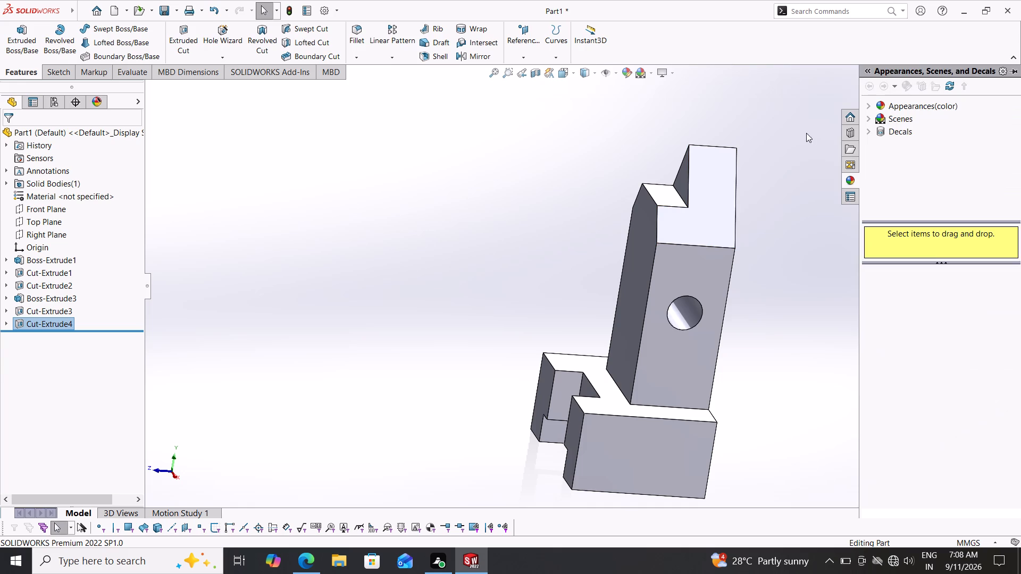
left_click(872, 106)
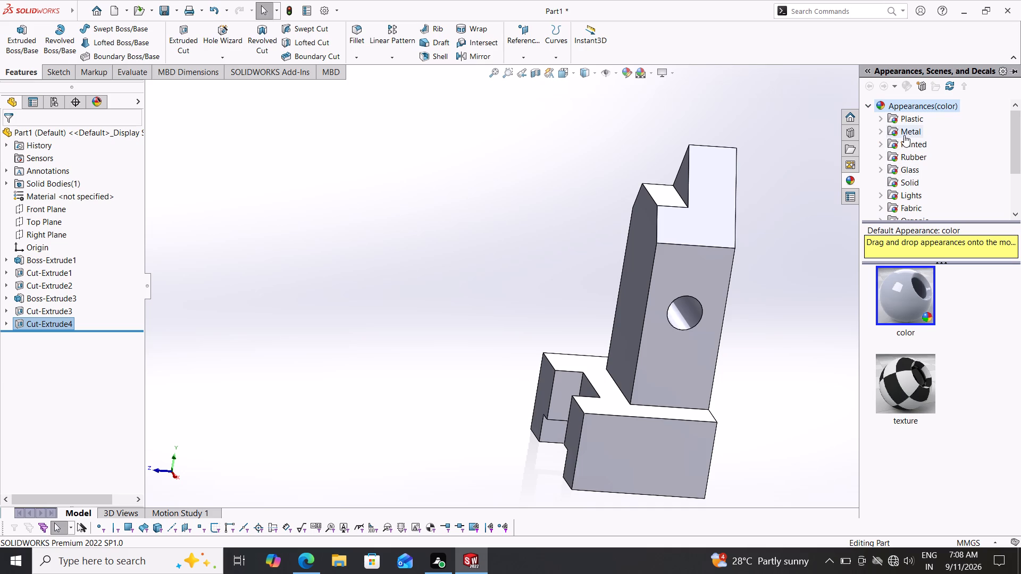
left_click(907, 133)
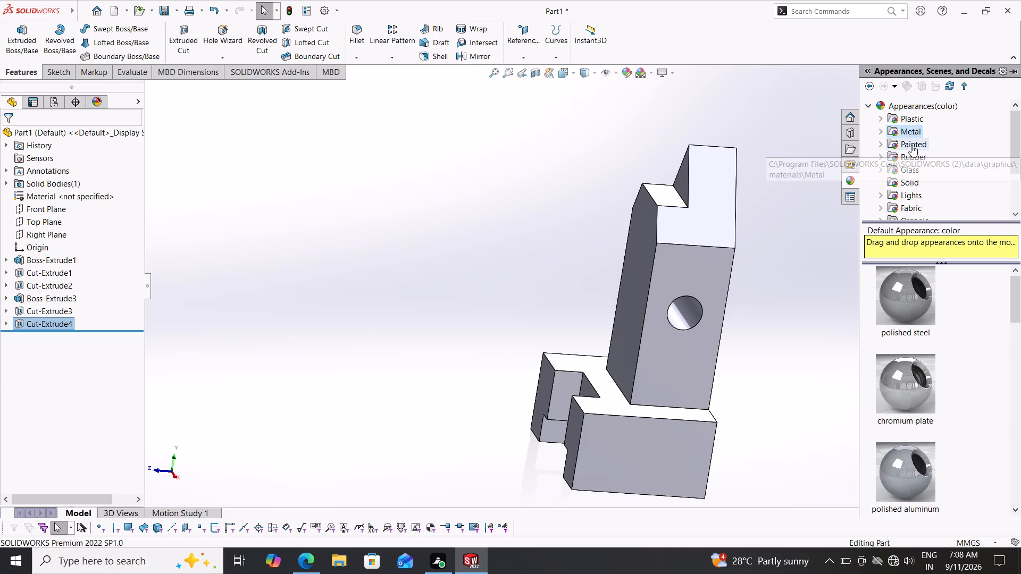
left_click(911, 145)
left_click(884, 147)
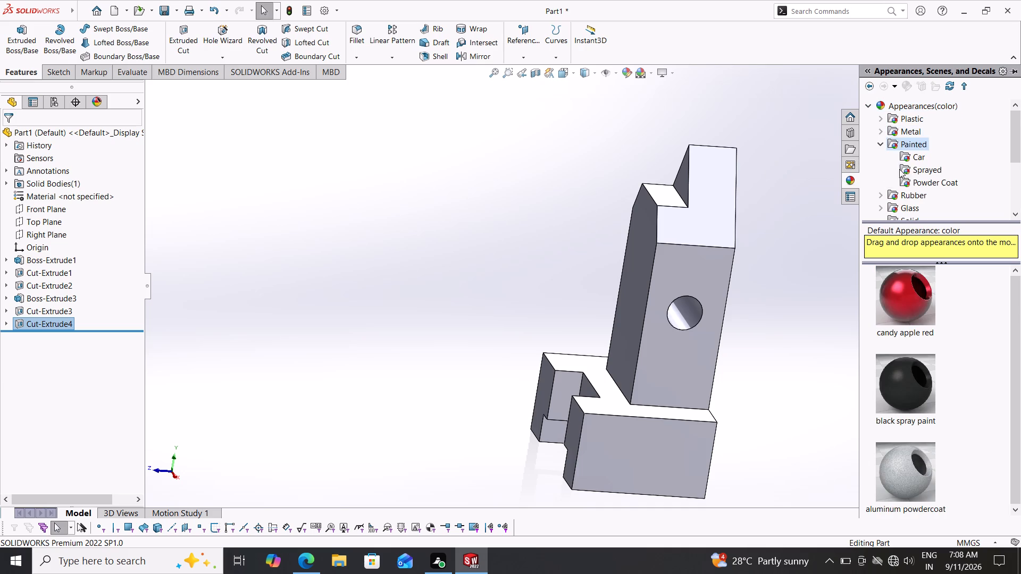
left_click(915, 159)
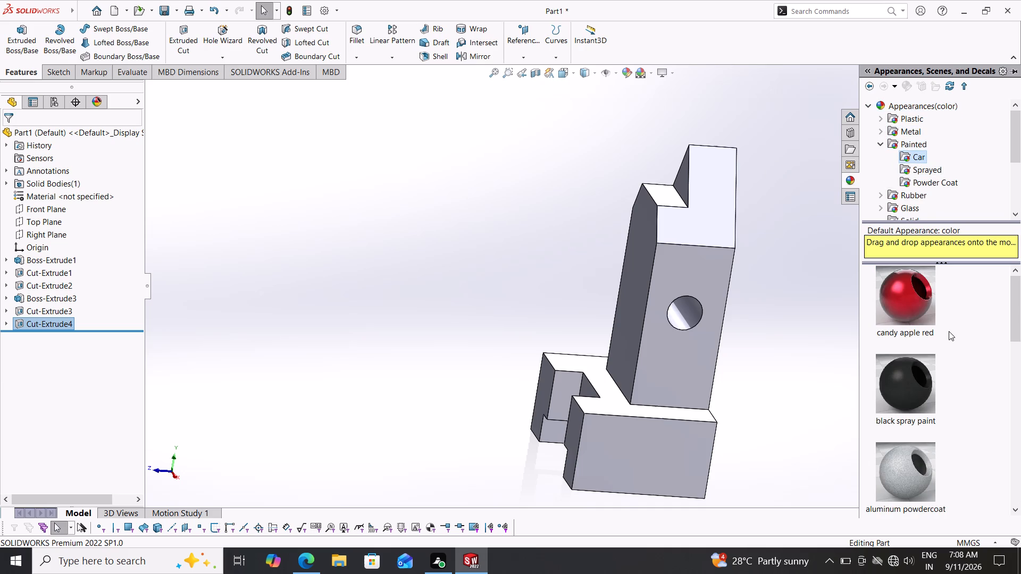
left_click_drag(915, 461, 691, 299)
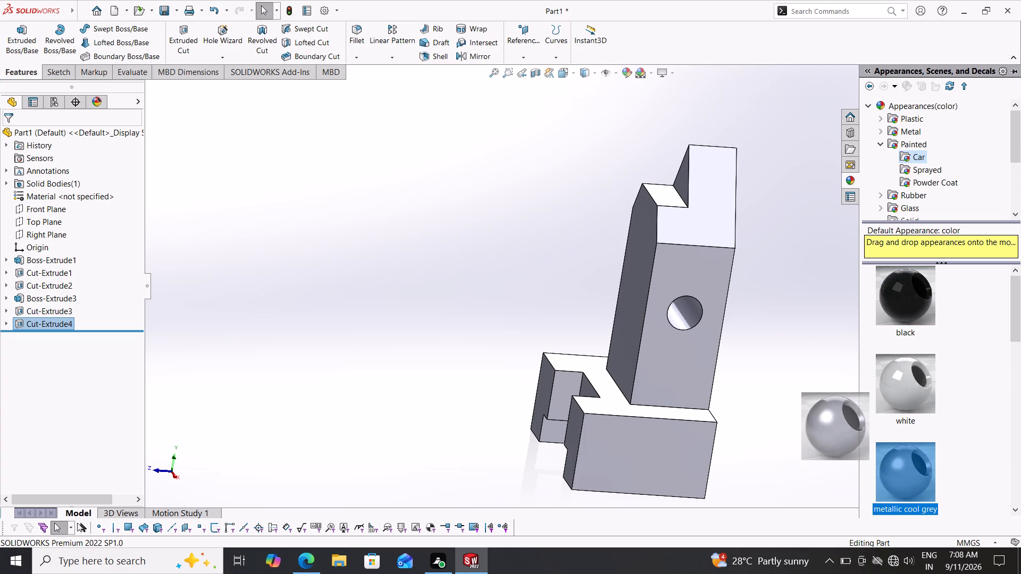
left_click_drag(691, 299, 682, 293)
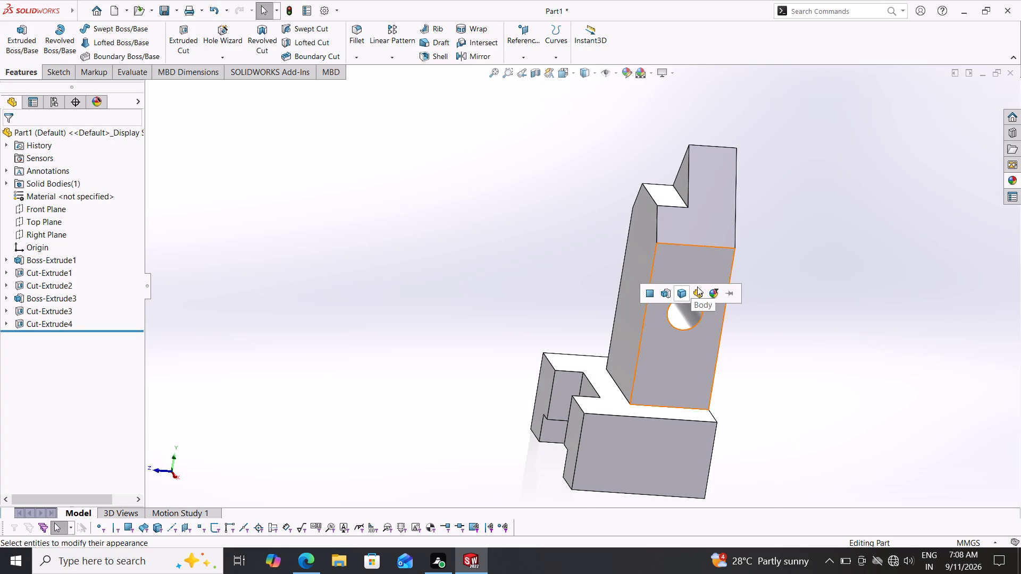
left_click(697, 286)
Inspect the painted part from the front, sides and underside.
middle_click_drag(593, 322, 530, 218)
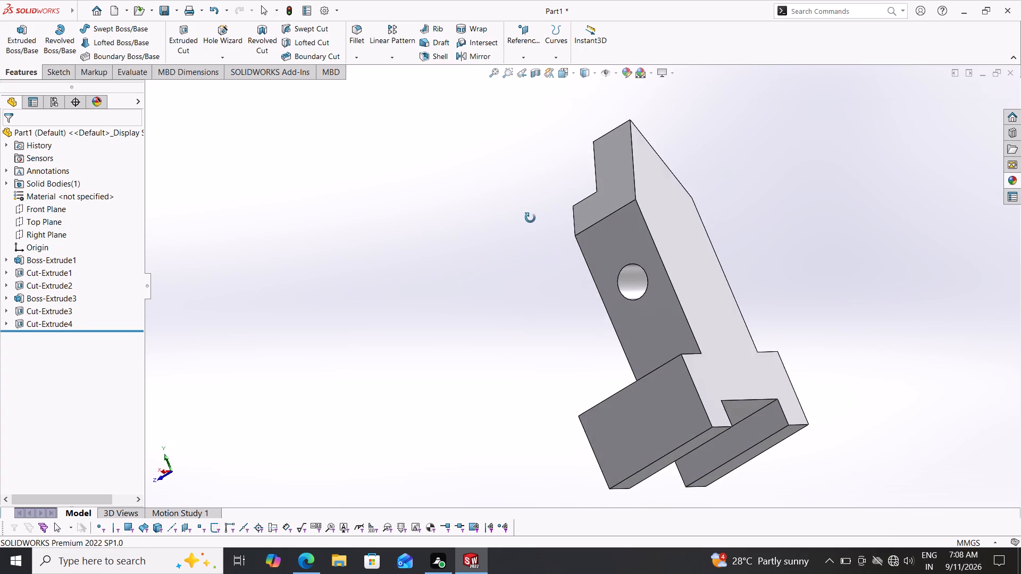
middle_click_drag(530, 218, 738, 153)
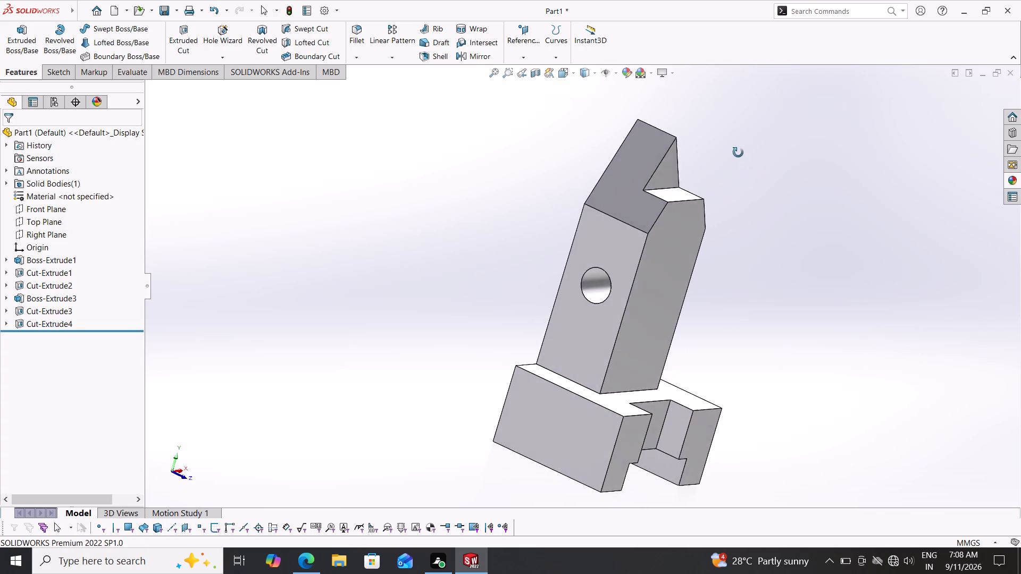
middle_click_drag(738, 153, 731, 140)
middle_click_drag(515, 286, 515, 216)
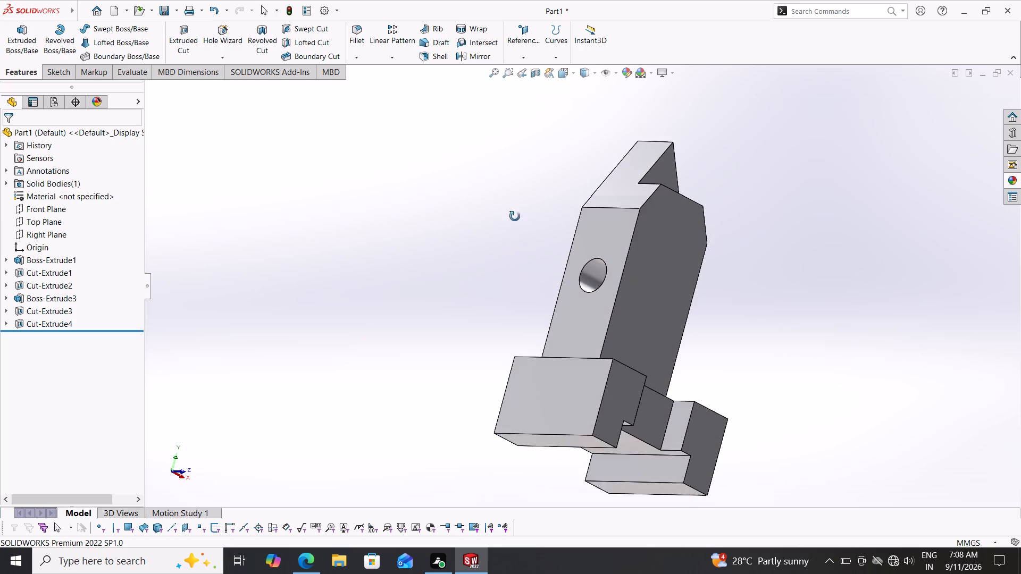
middle_click_drag(515, 216, 467, 237)
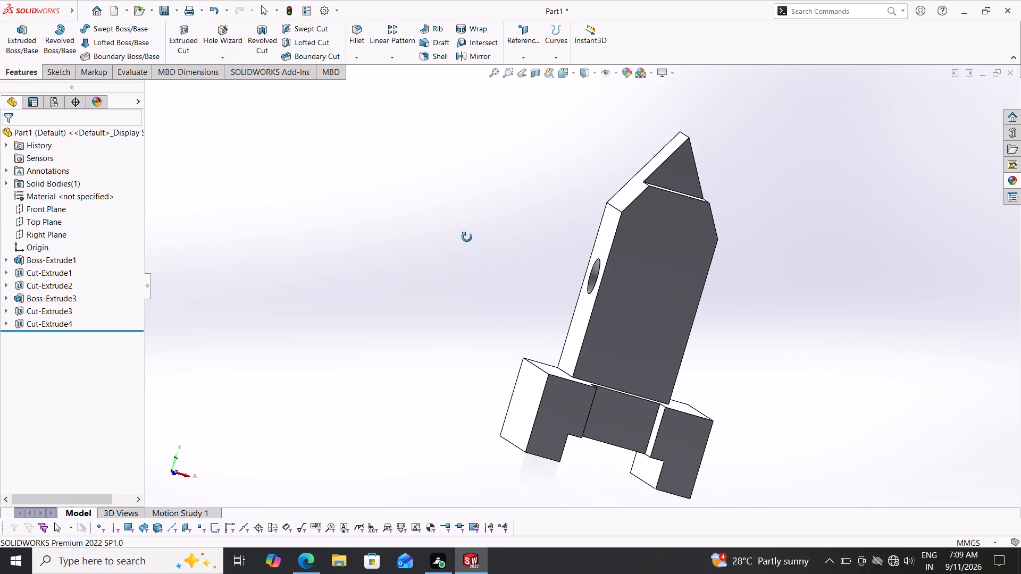
middle_click_drag(467, 237, 438, 237)
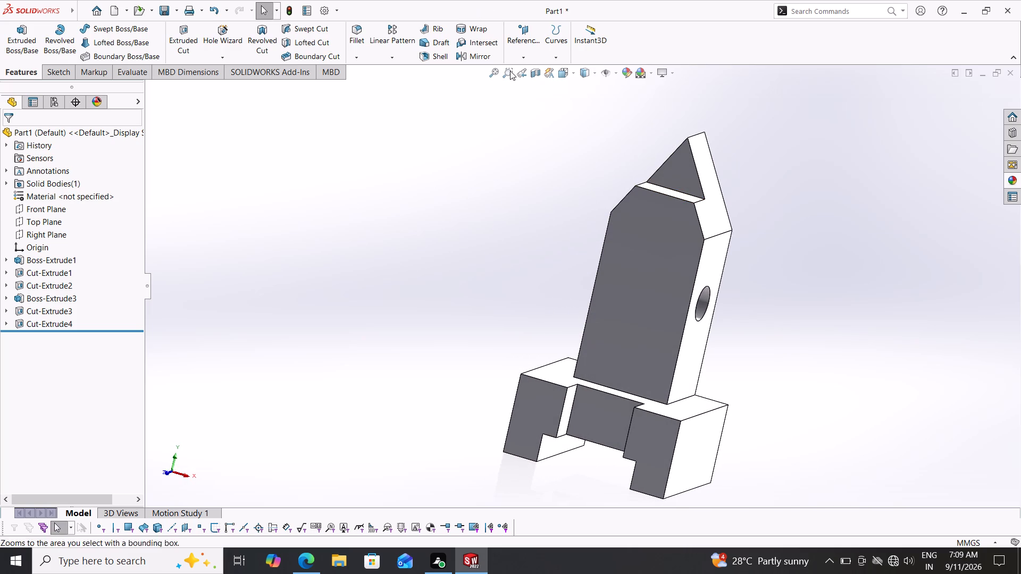
middle_click_drag(579, 213, 508, 228)
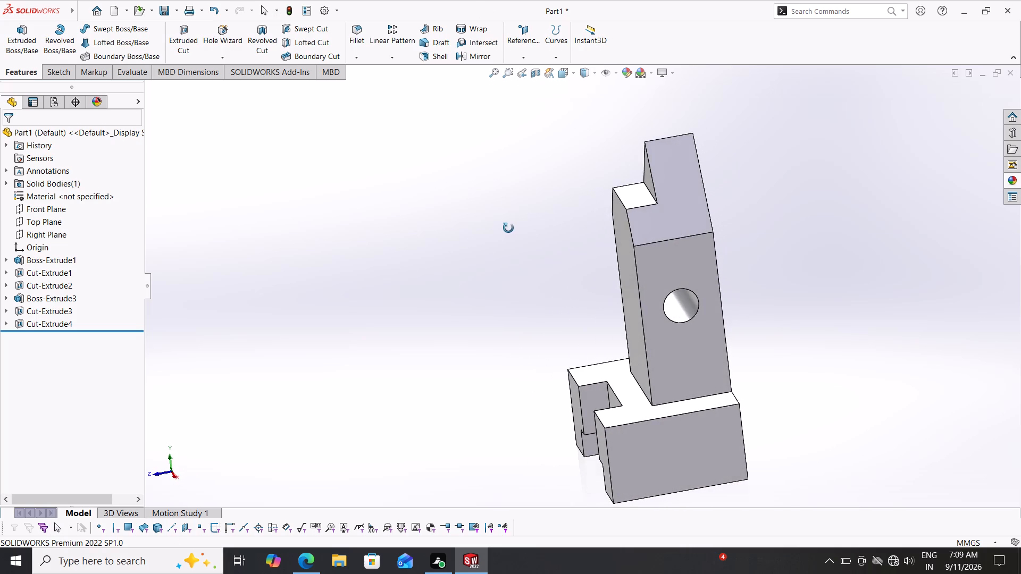
middle_click_drag(508, 228, 466, 185)
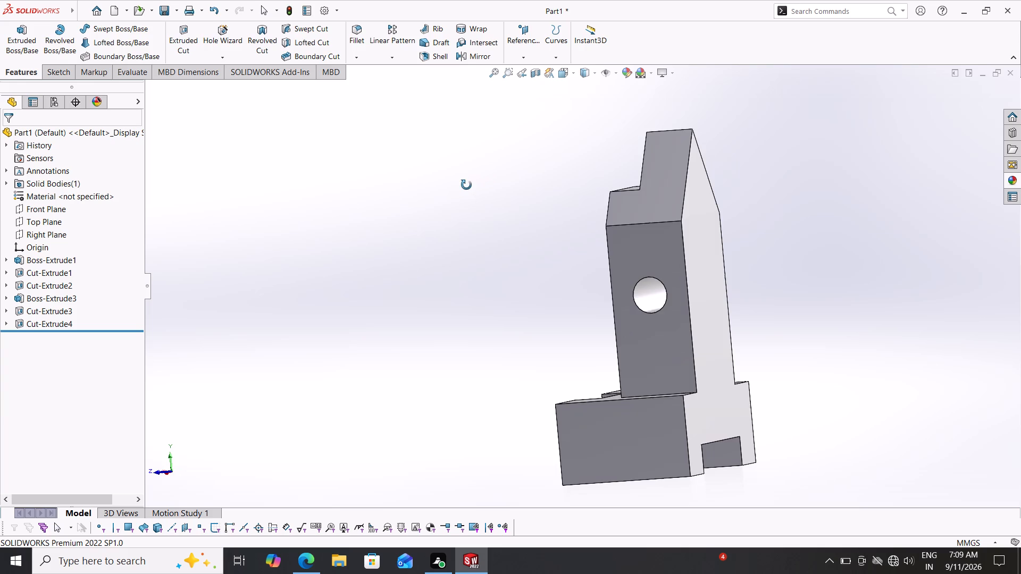
middle_click_drag(466, 185, 646, 224)
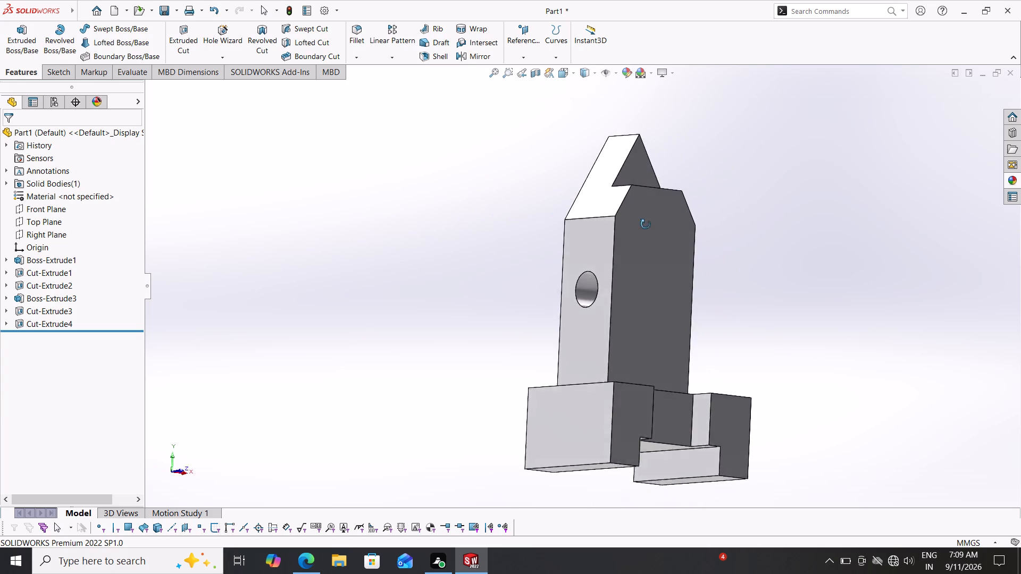
middle_click_drag(646, 224, 616, 252)
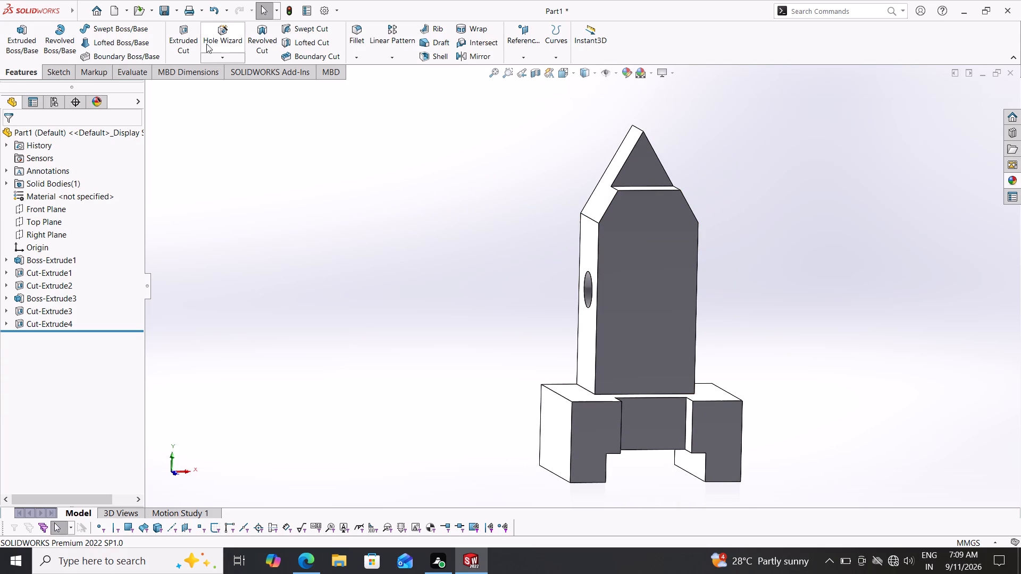
Save the part in the Documents folder under the name 11-09-00.
left_click(176, 6)
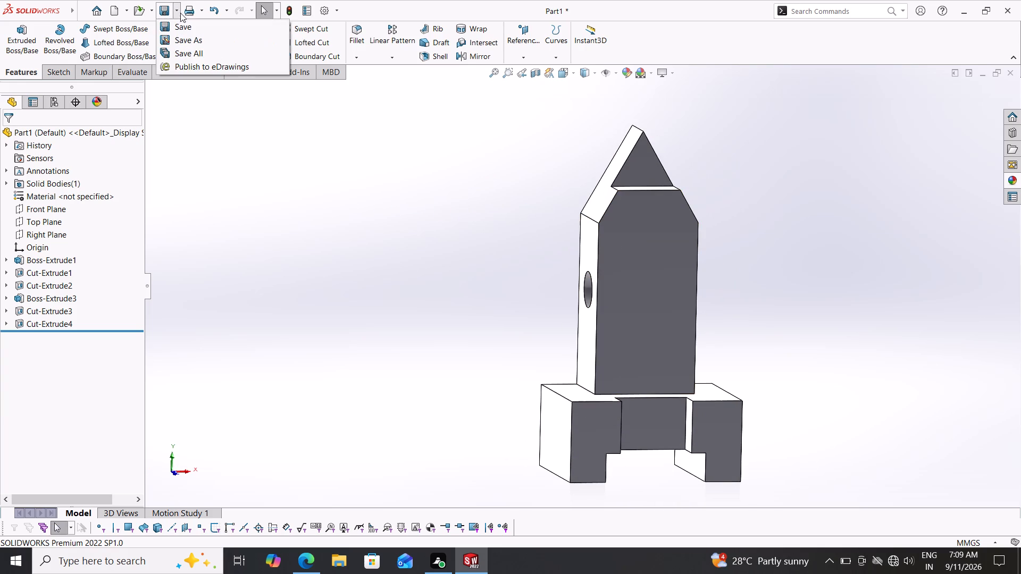
left_click(190, 37)
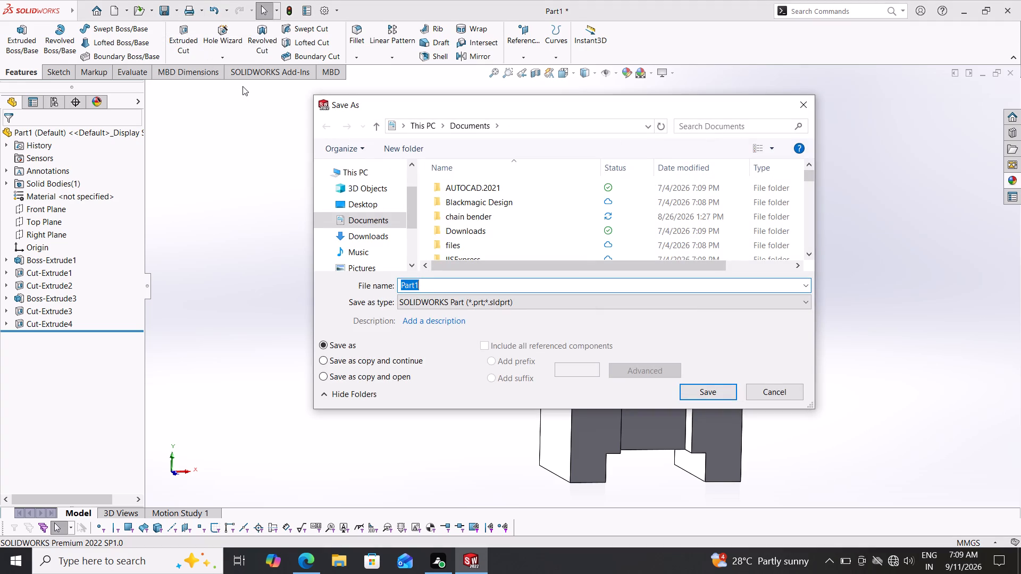
type("11")
type("-0")
type("9-00")
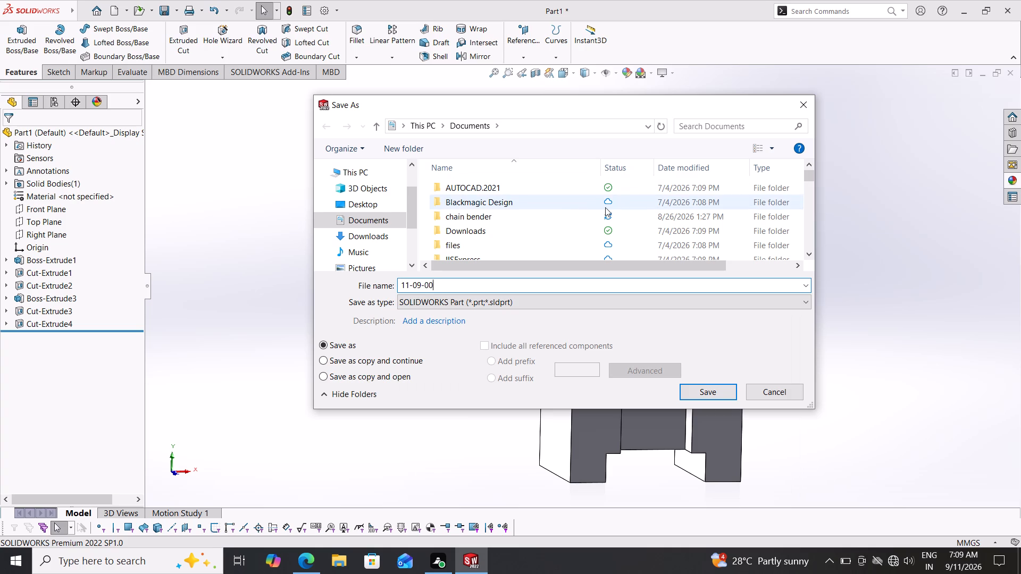
left_click(699, 386)
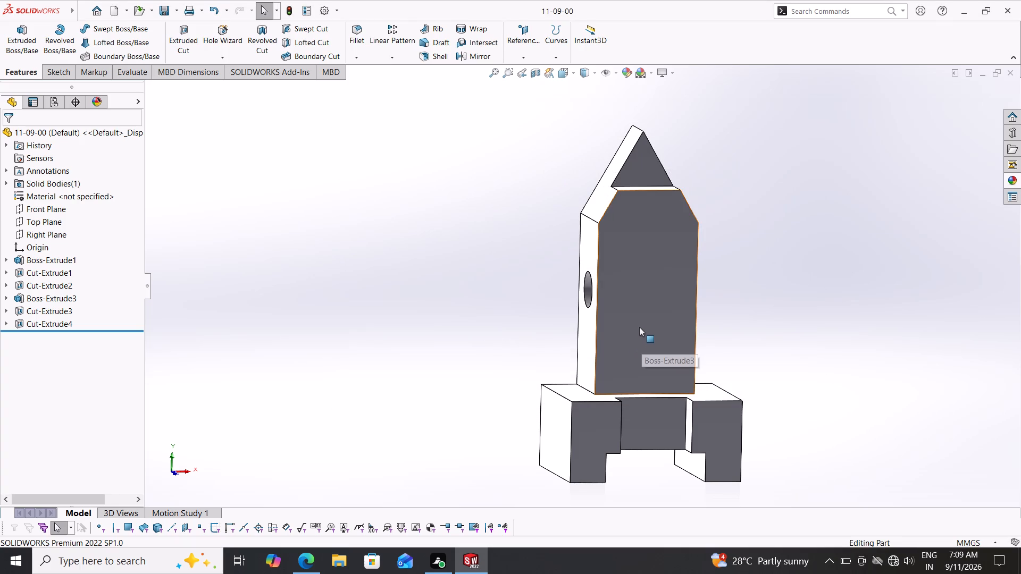
Create a drawing from the part on an A3 (ANSI) Landscape sheet.
left_click(130, 11)
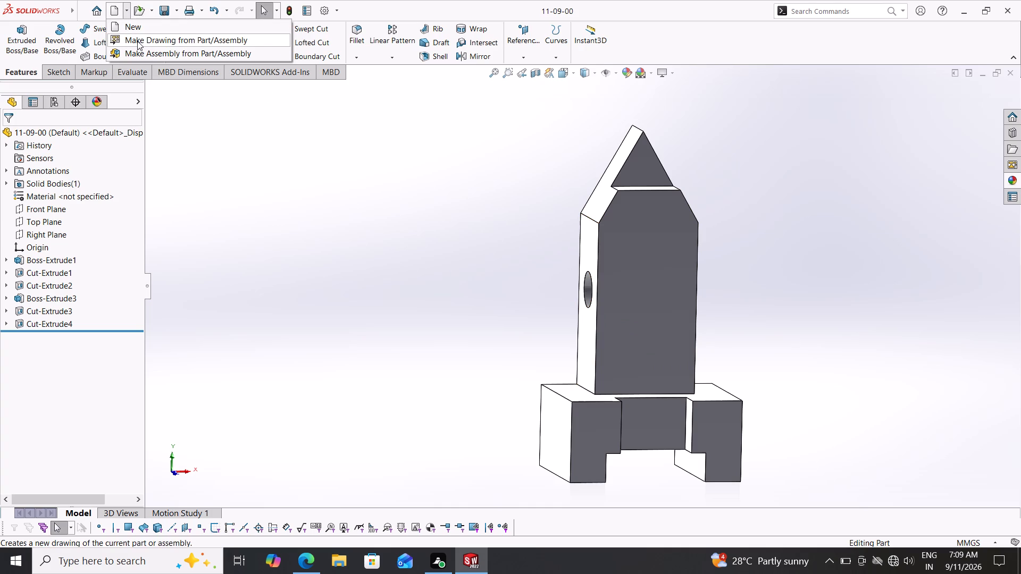
left_click(137, 41)
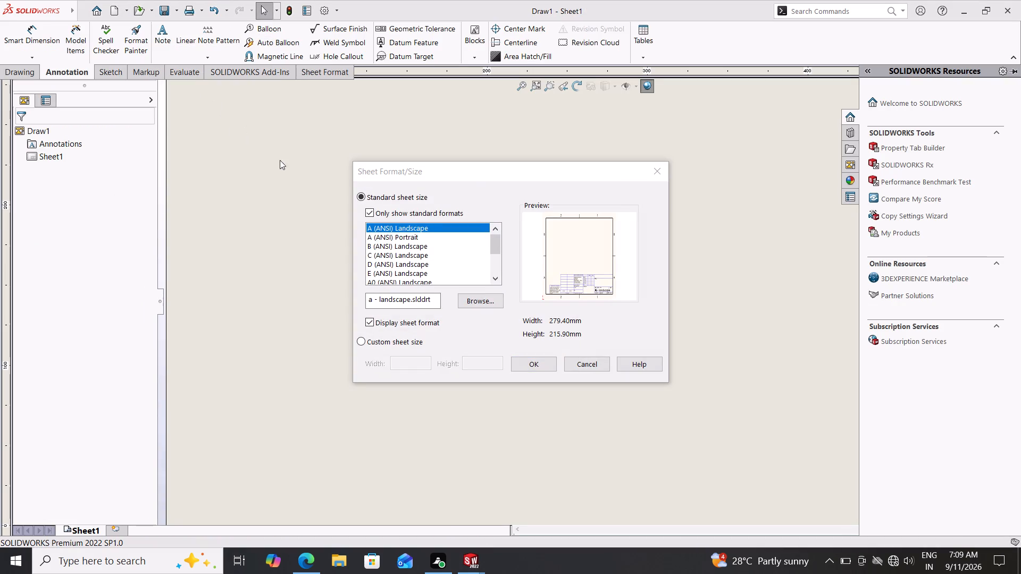
left_click_drag(497, 243, 499, 253)
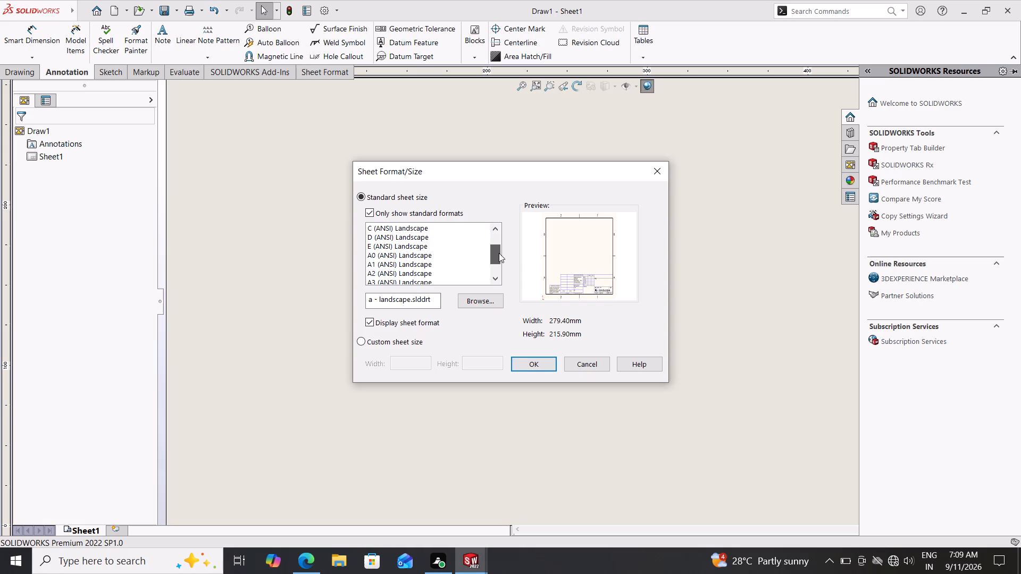
left_click_drag(499, 253, 498, 255)
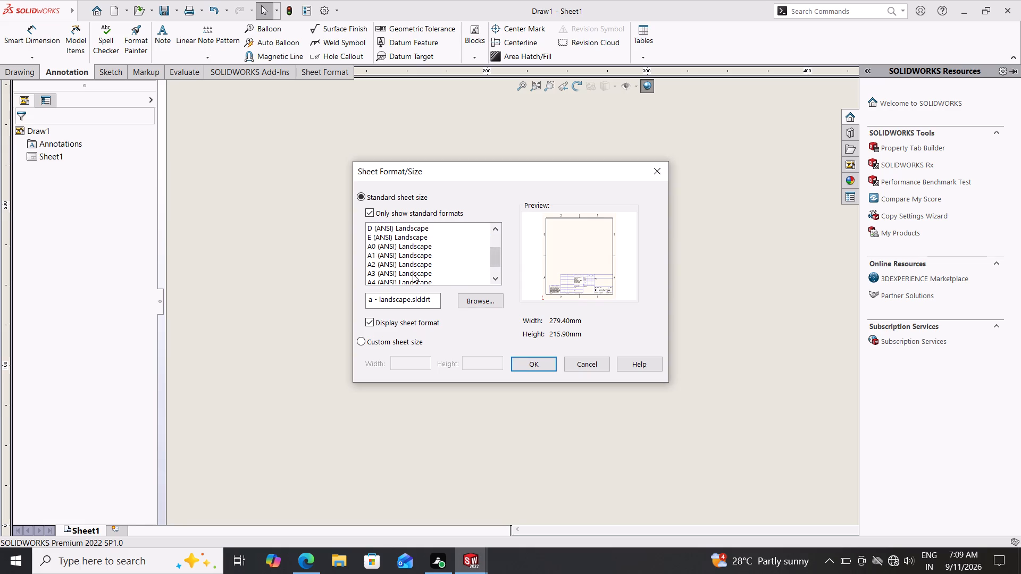
left_click(414, 274)
left_click(534, 361)
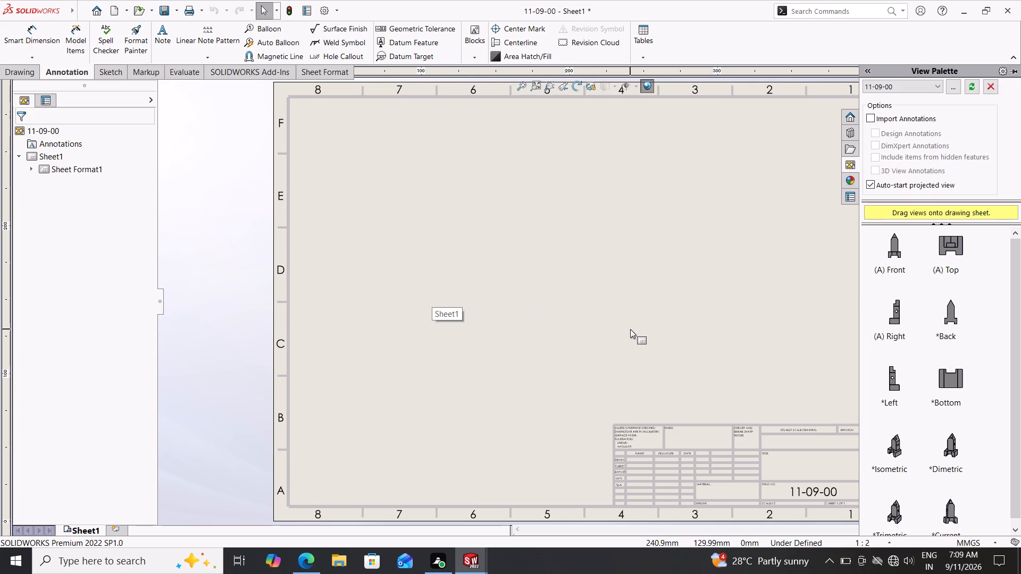
Place the part's Front view in the upper-left area of the drawing sheet, around zones D to E.
left_click_drag(896, 249, 757, 242)
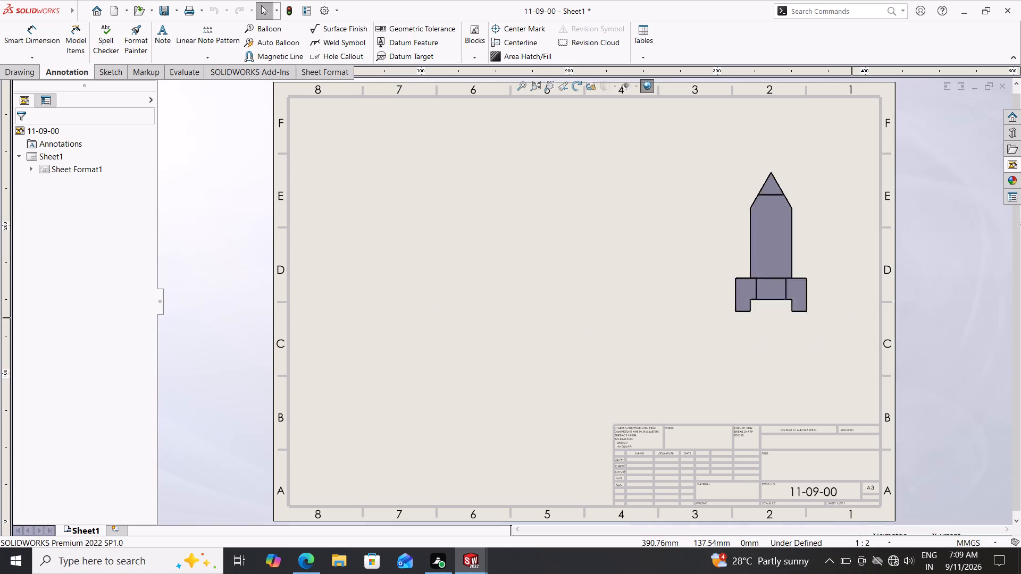
left_click_drag(757, 242, 361, 210)
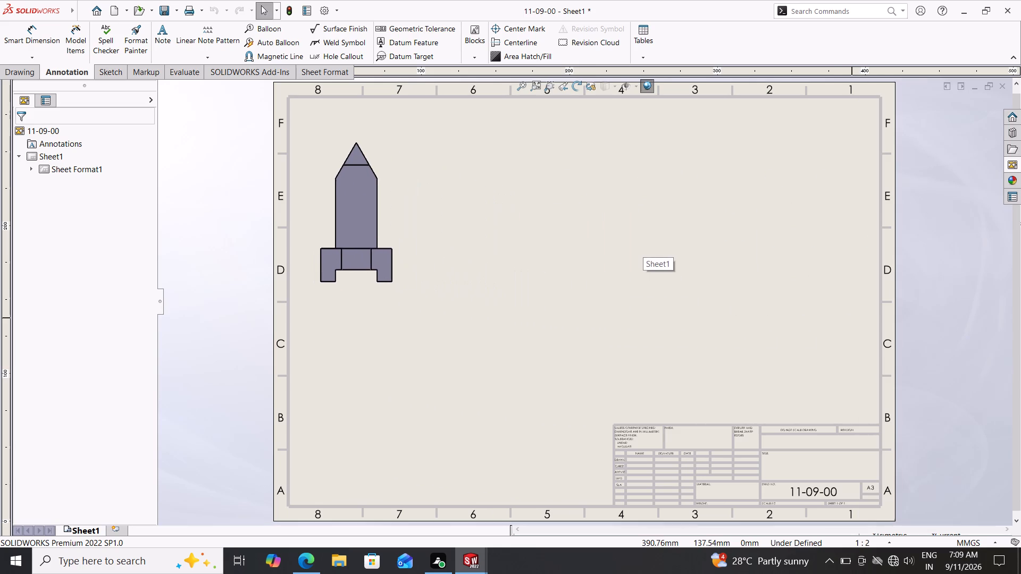
left_click_drag(361, 210, 376, 204)
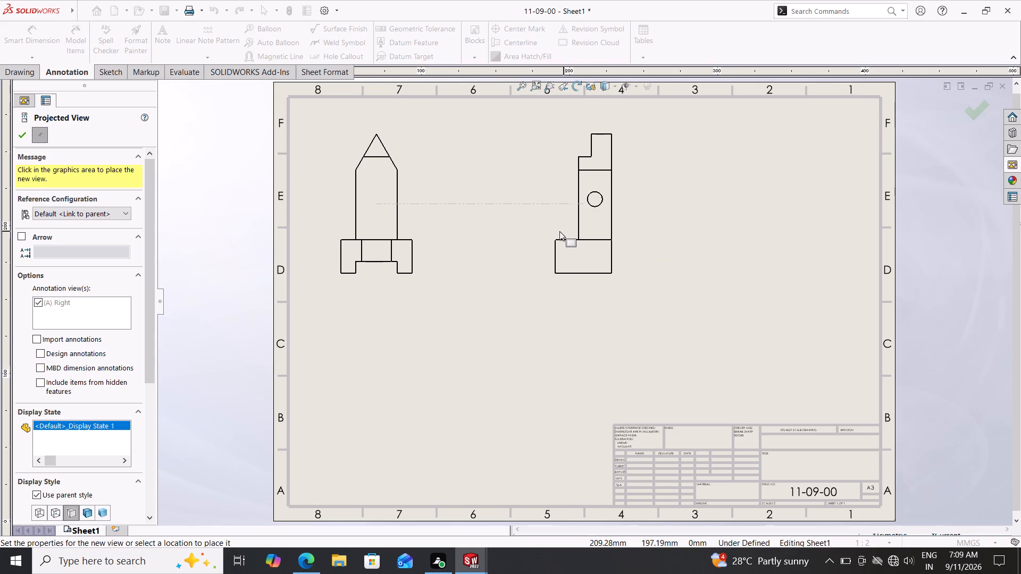
Project a Right view level with the front view and an isometric view diagonally below it.
left_click(556, 231)
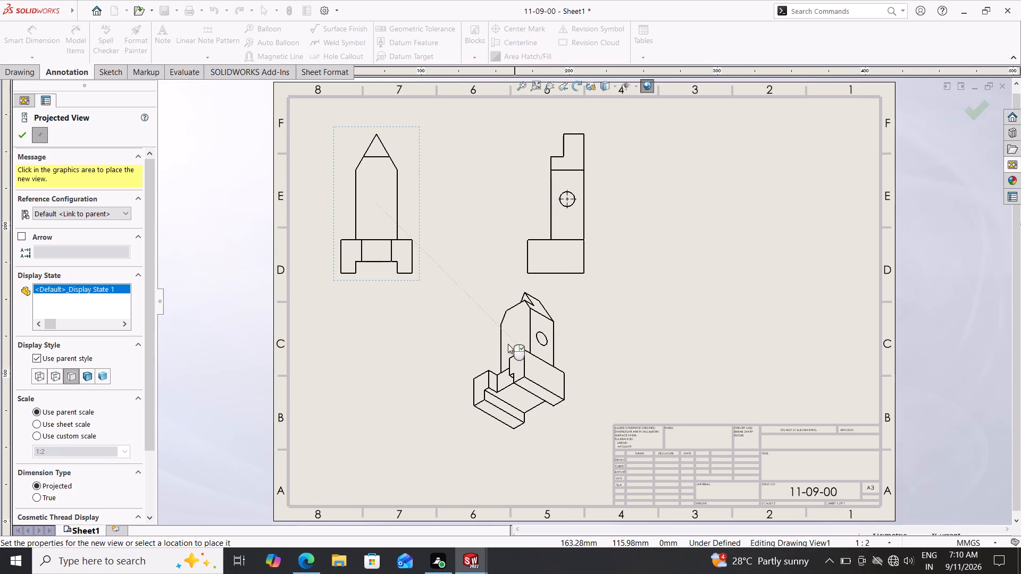
left_click(508, 343)
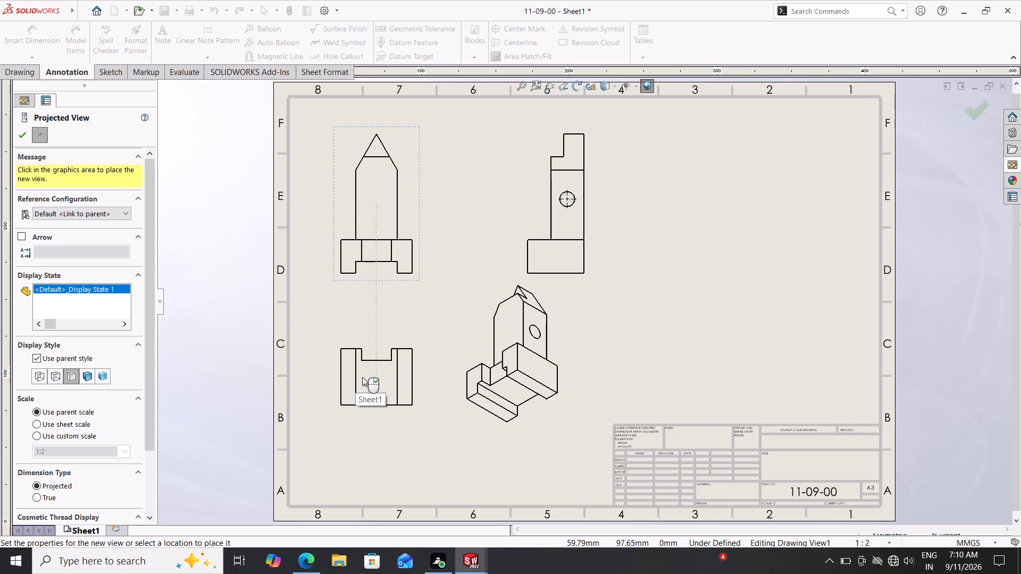
left_click(18, 138)
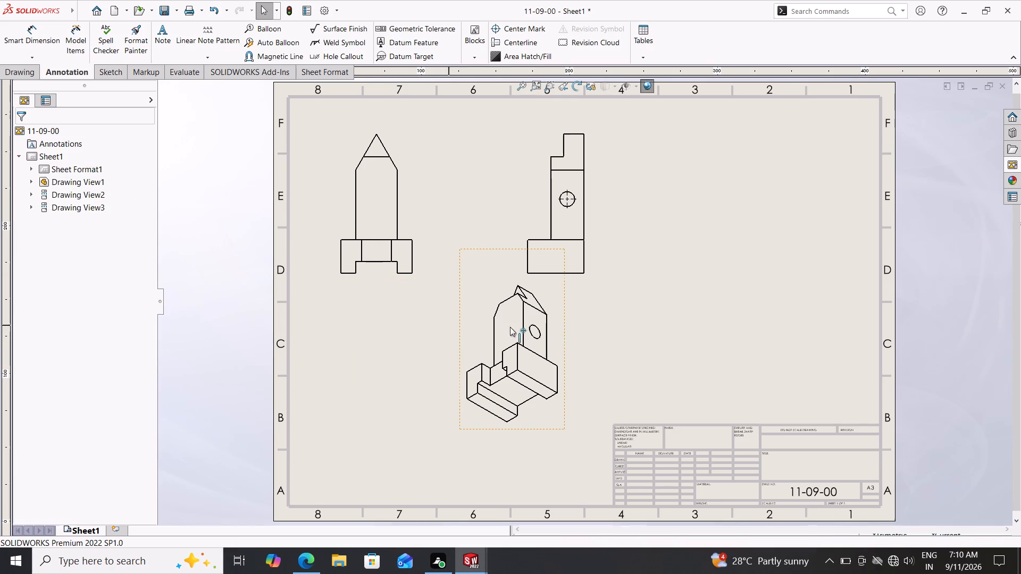
Move the isometric view down to zones B to C and shift the front view slightly up toward the sheet's middle.
left_click_drag(566, 317, 528, 356)
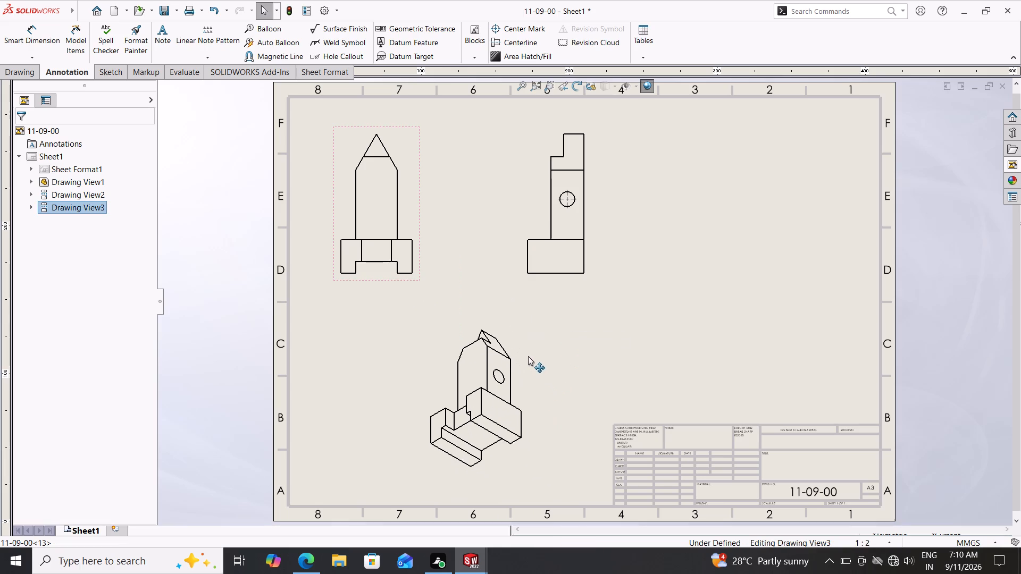
left_click_drag(528, 356, 527, 347)
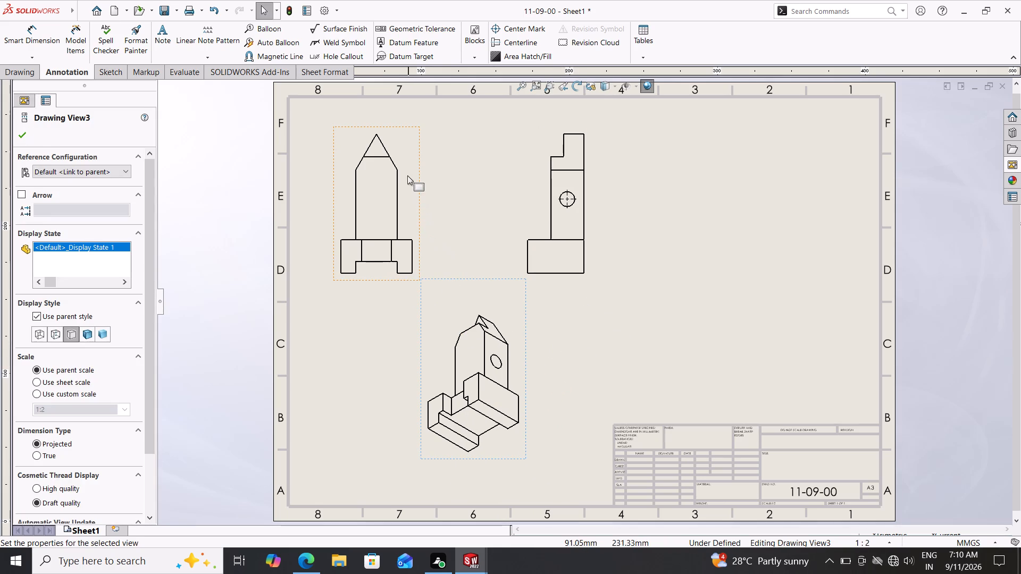
left_click_drag(420, 131, 429, 126)
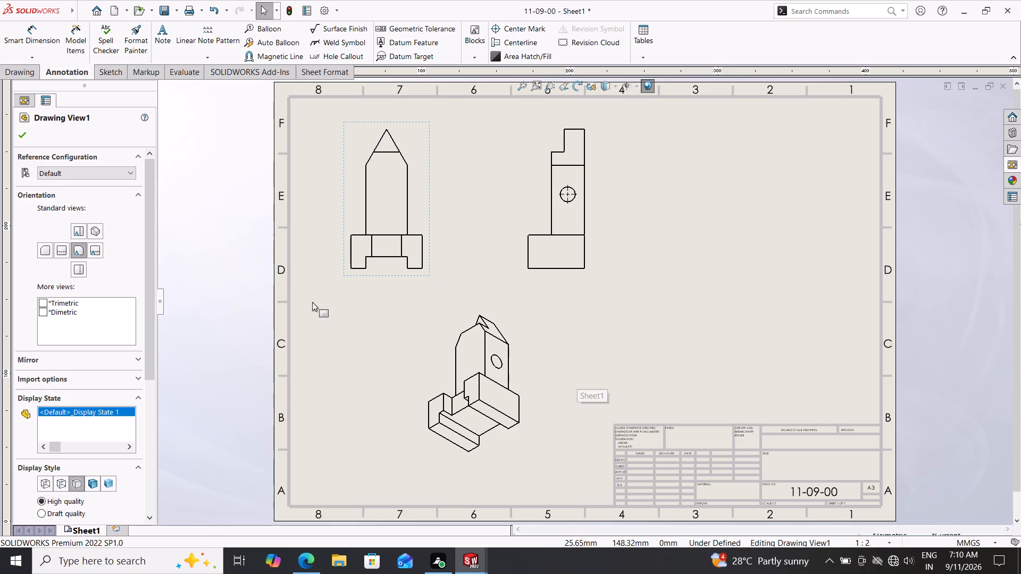
Dimension the part's overall height in the front view, from the base's bottom edge to the pointed tip.
left_click(37, 38)
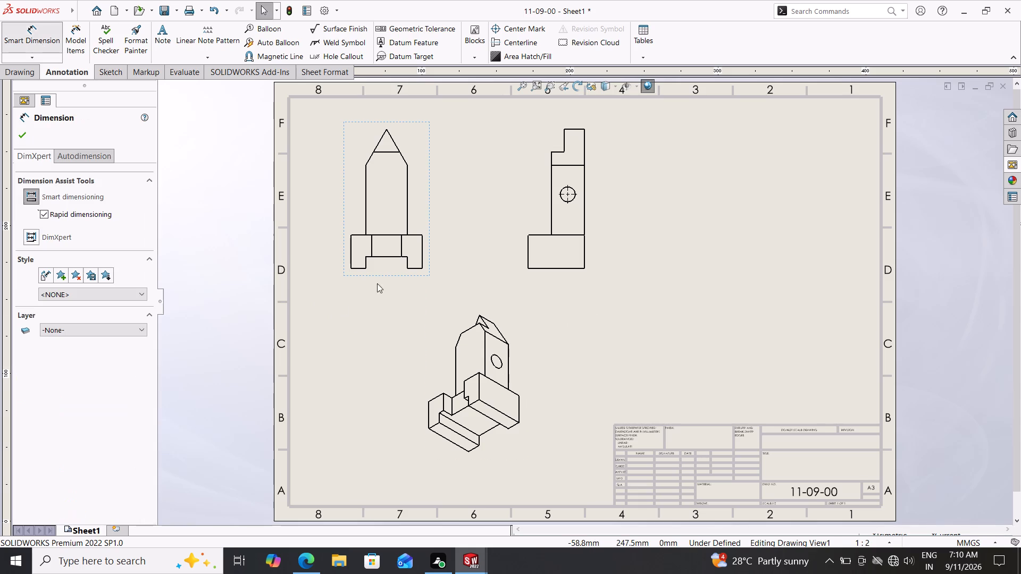
scroll(400, 286, "down", 2)
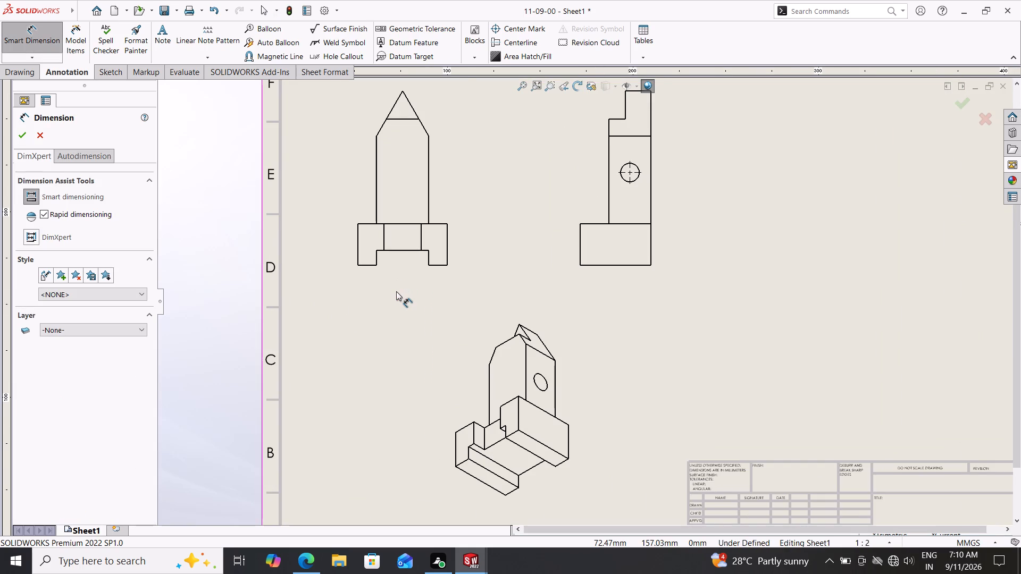
left_click(367, 265)
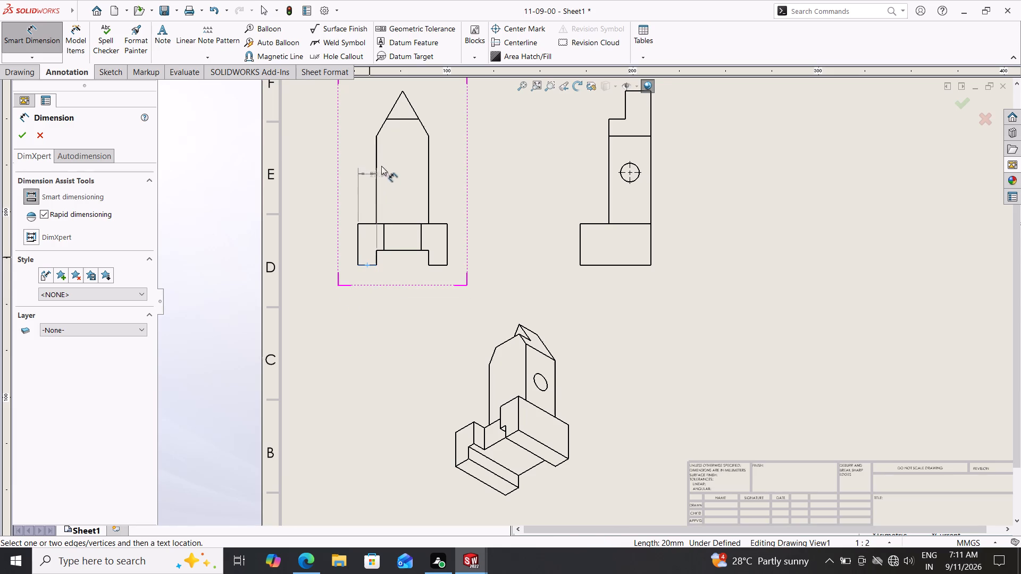
left_click(404, 91)
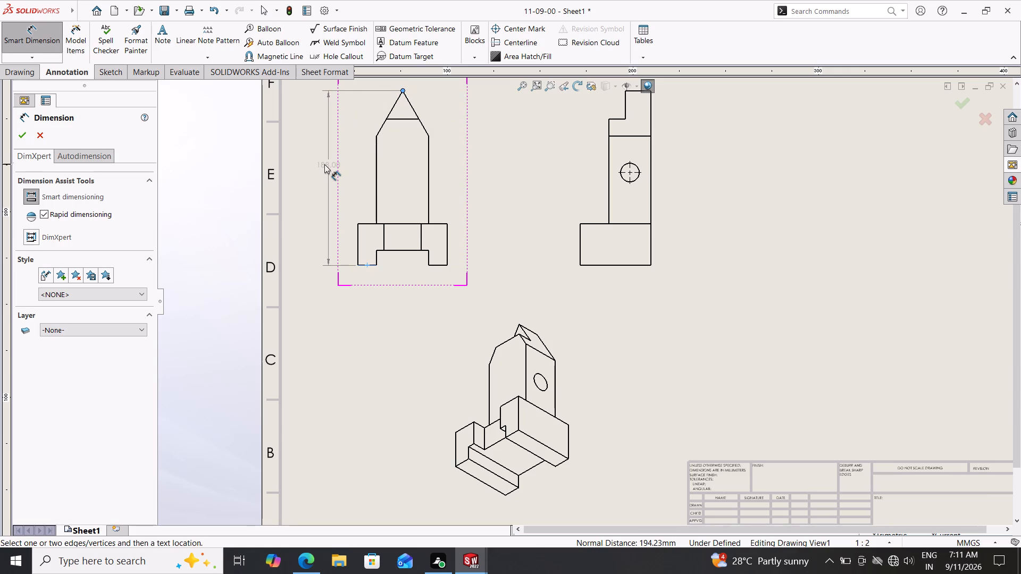
left_click(324, 164)
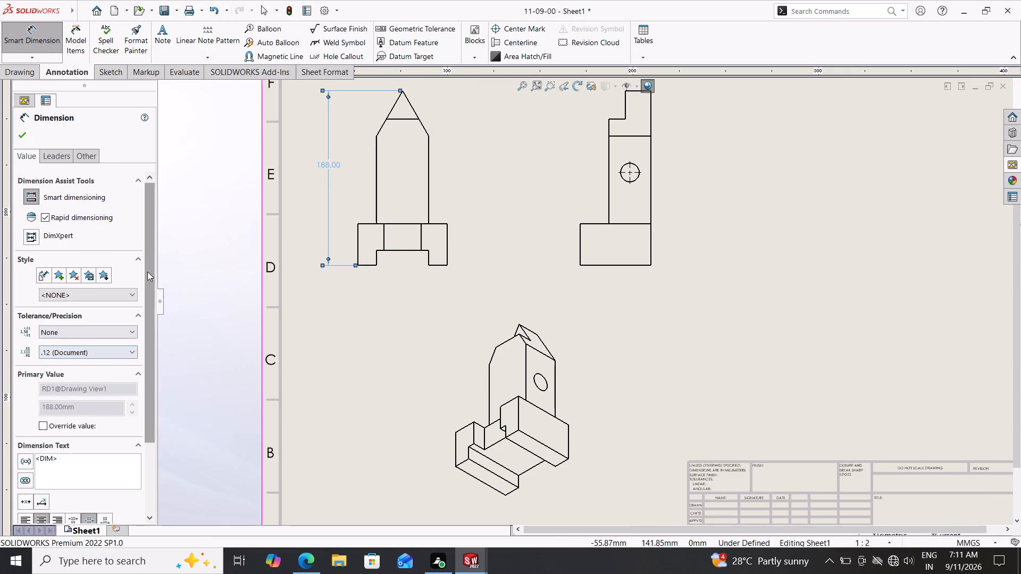
left_click_drag(147, 272, 147, 326)
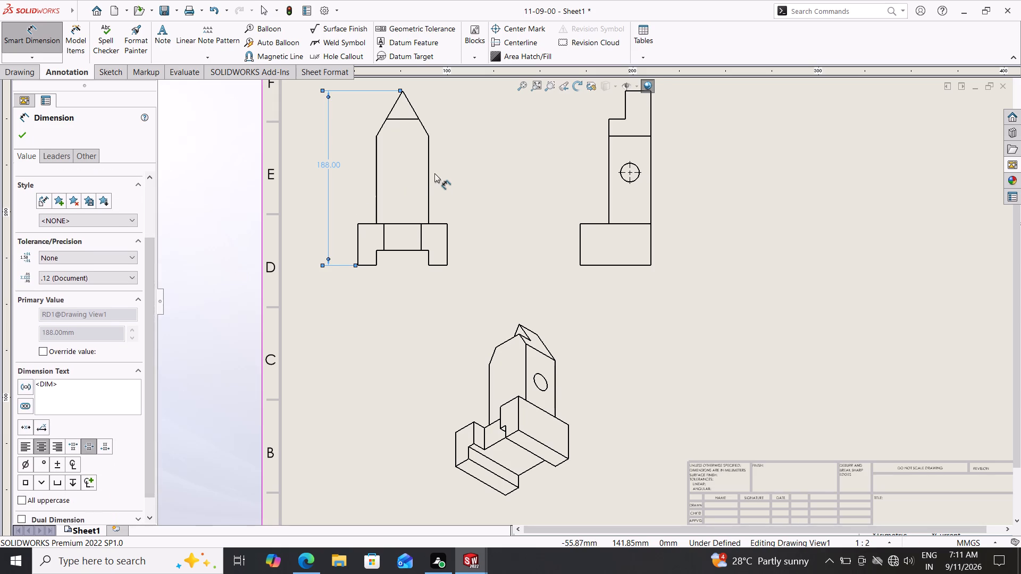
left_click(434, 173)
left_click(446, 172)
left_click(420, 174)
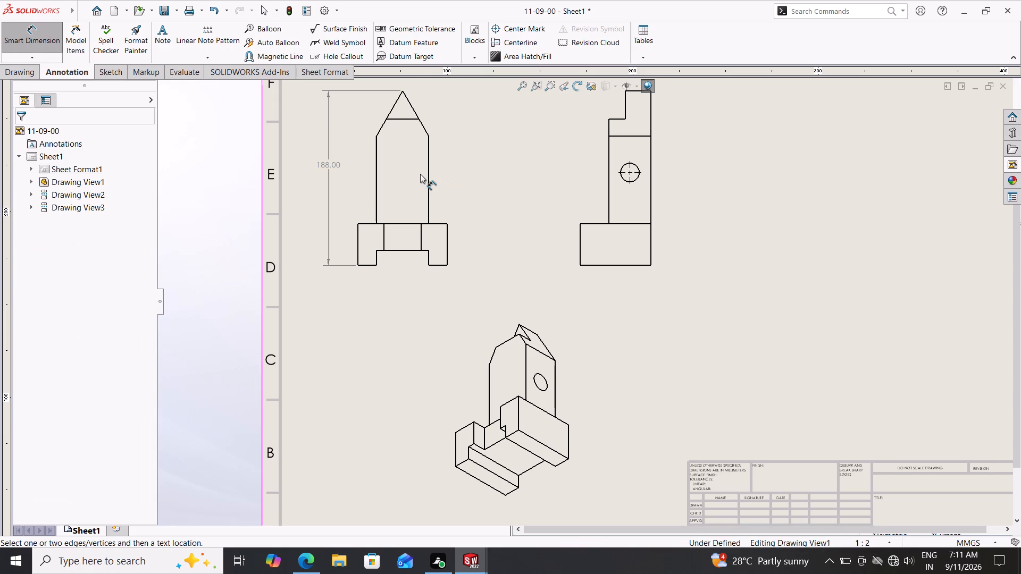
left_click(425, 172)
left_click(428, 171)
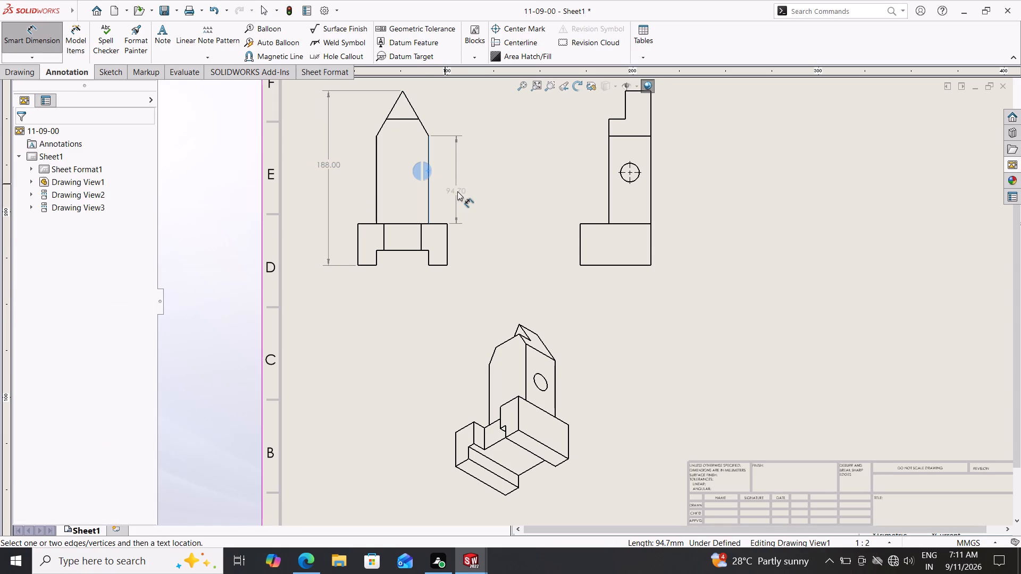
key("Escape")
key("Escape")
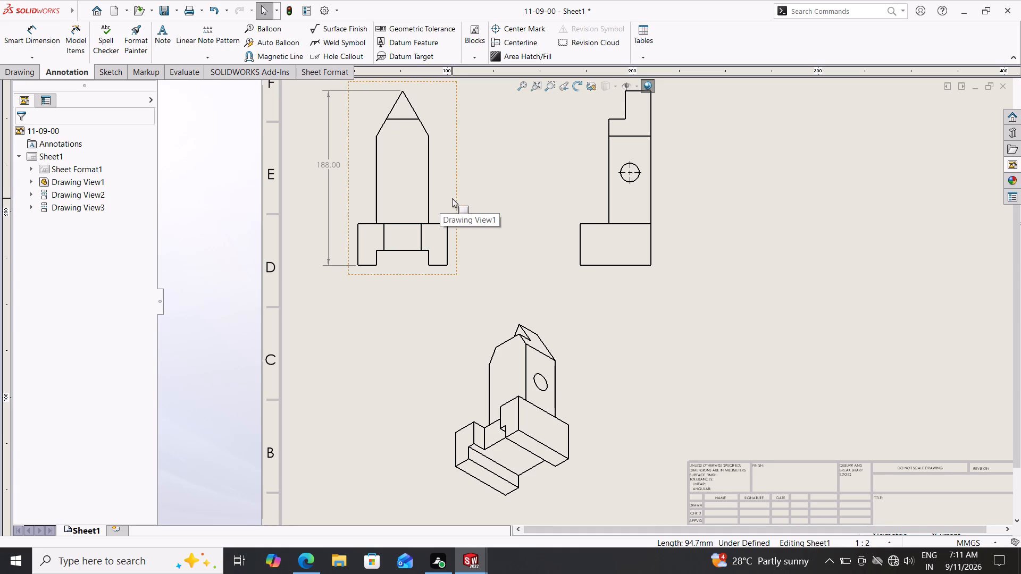
Set the front view and its linked projected views to the Hidden Lines Visible display style.
left_click(456, 200)
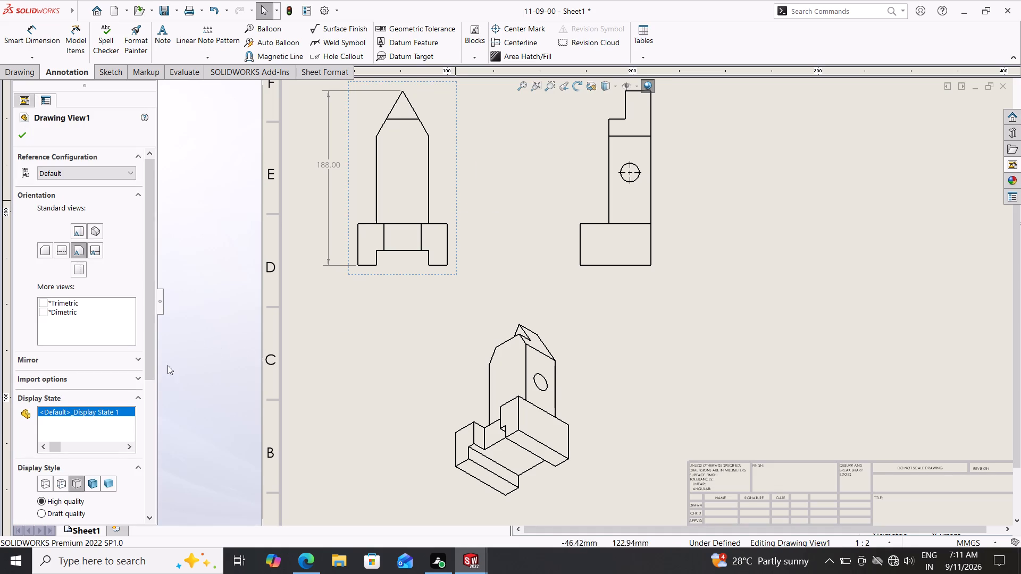
left_click(94, 480)
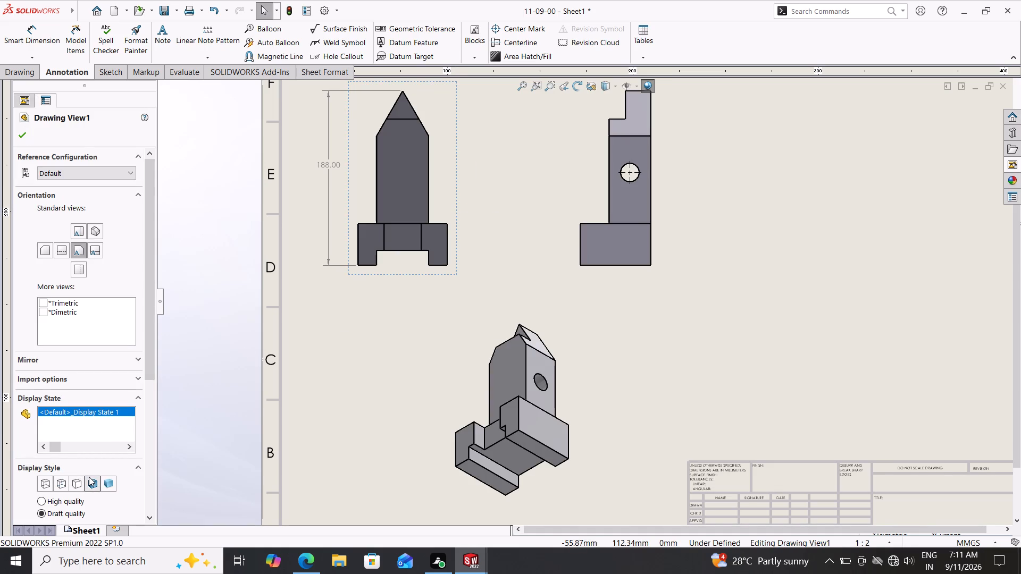
left_click(61, 483)
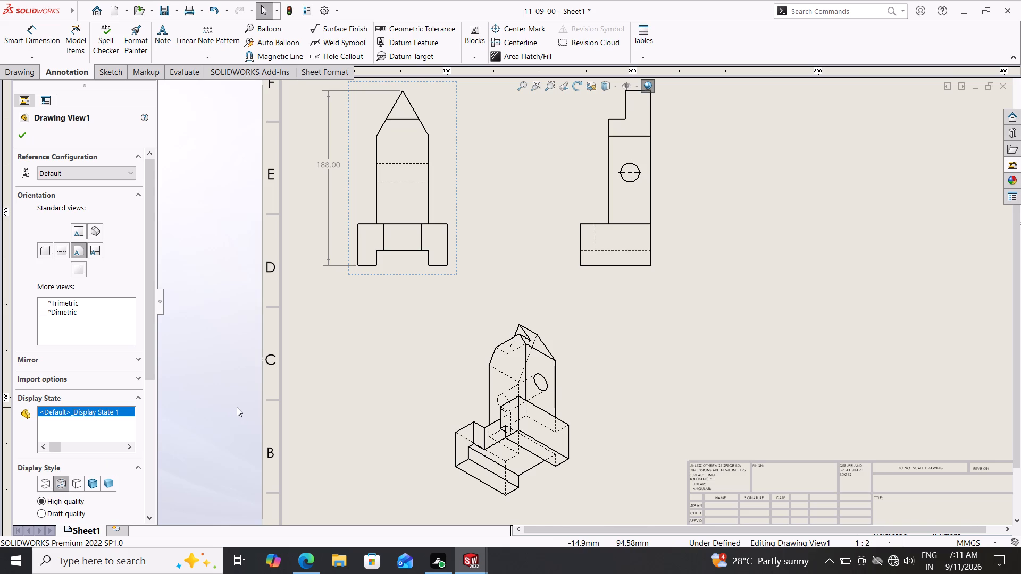
Give the isometric view its own Shaded With Edges display style and move it slightly lower on the sheet.
left_click(575, 356)
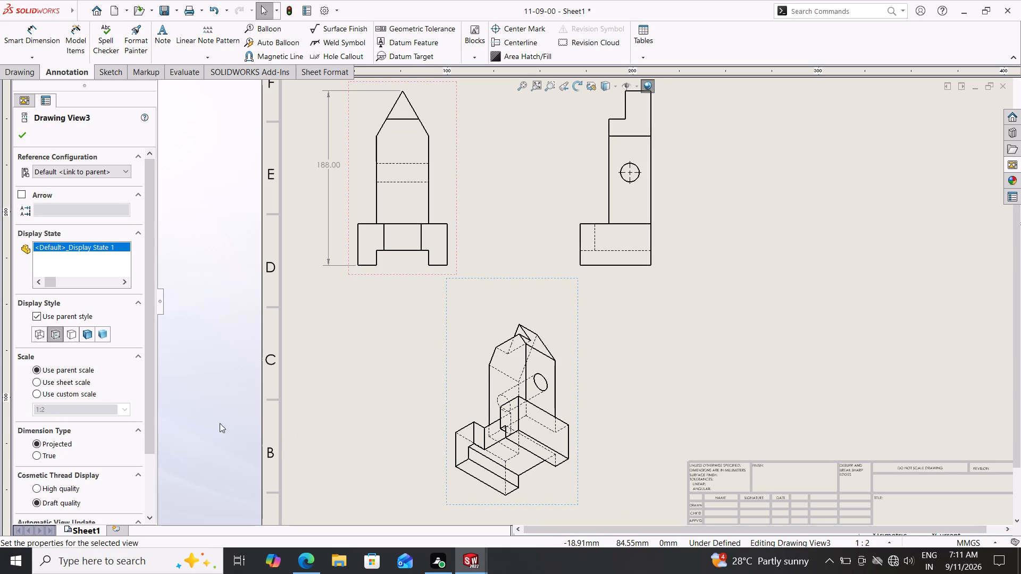
left_click(89, 331)
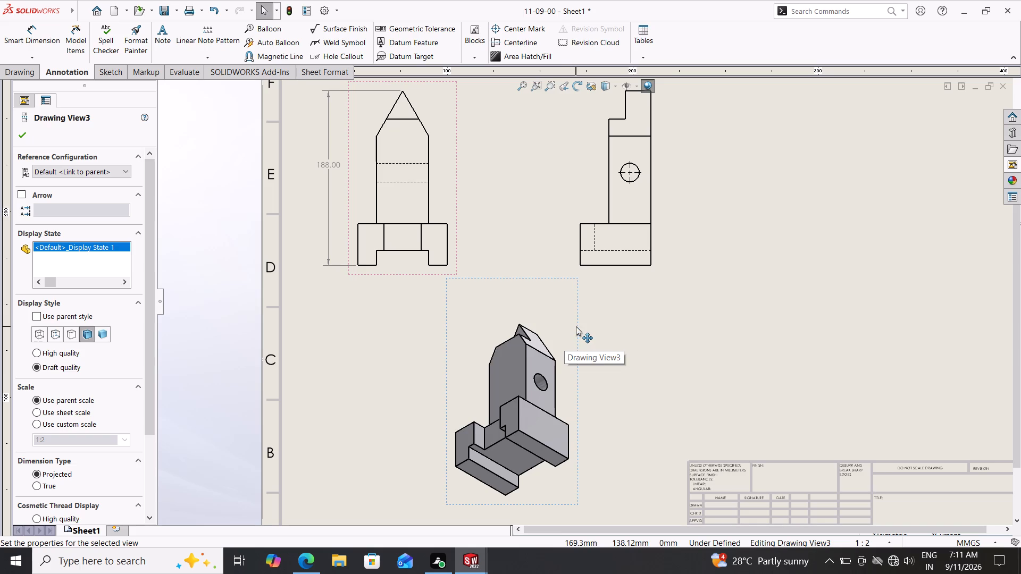
left_click_drag(576, 326, 574, 350)
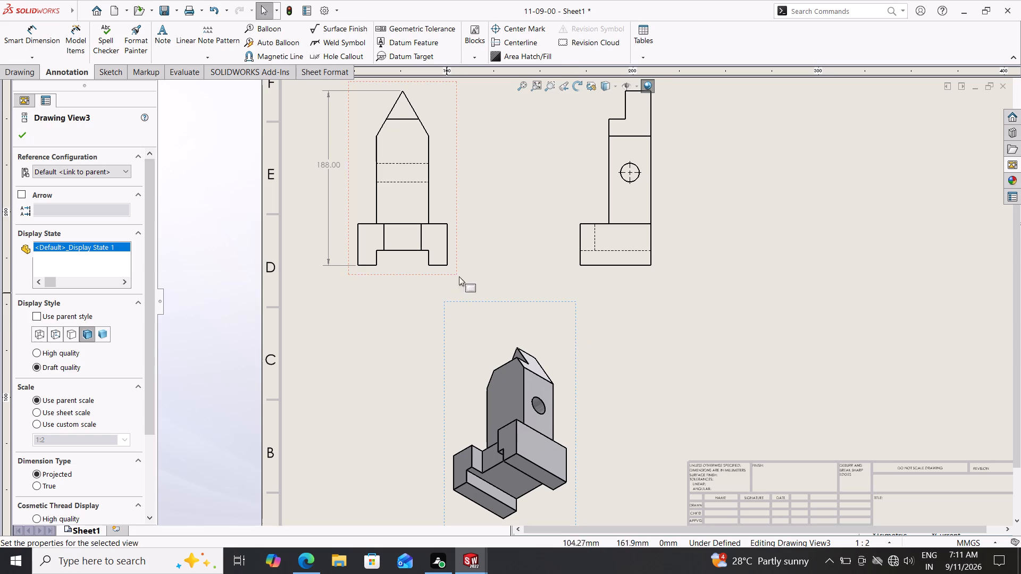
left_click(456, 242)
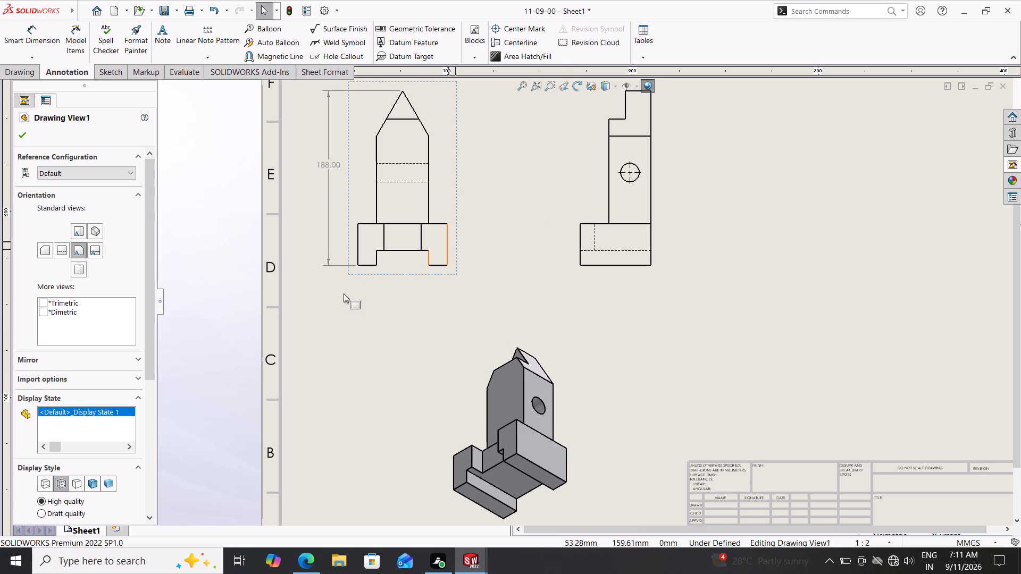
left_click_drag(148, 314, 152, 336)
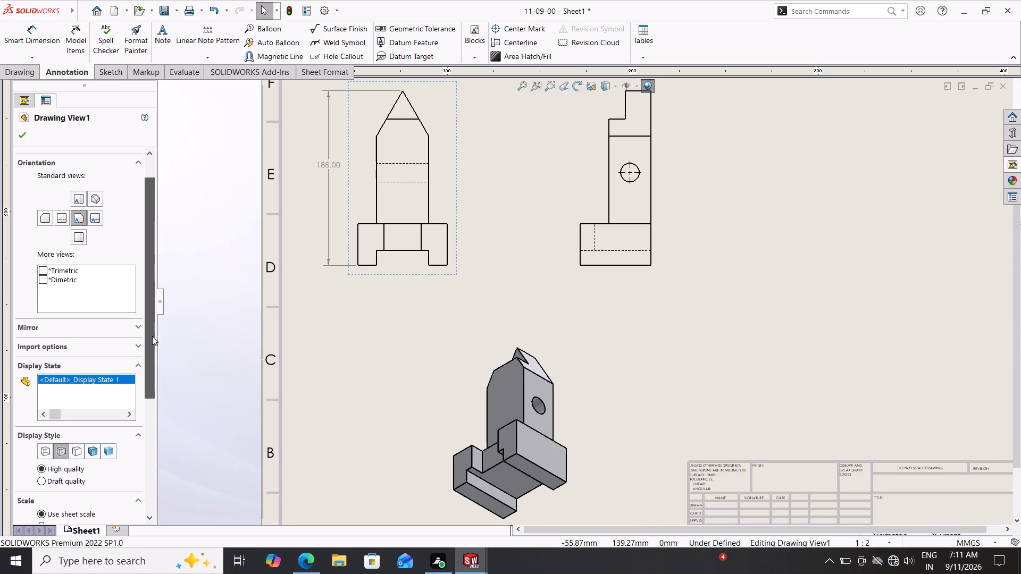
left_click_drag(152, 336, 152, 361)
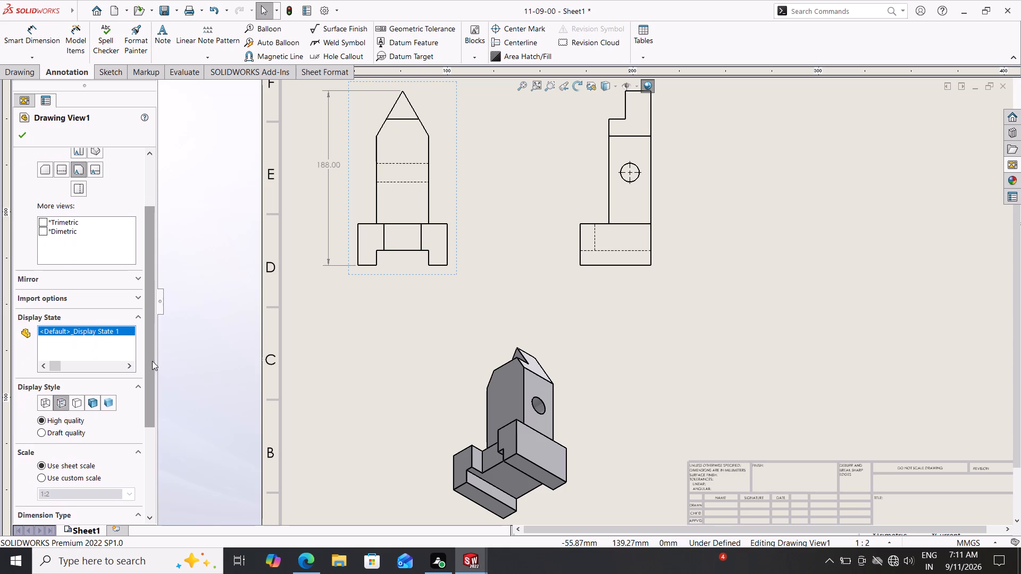
Dimension the upright's width between its two vertical edges in the front view, with the text inside the upright.
left_click(24, 35)
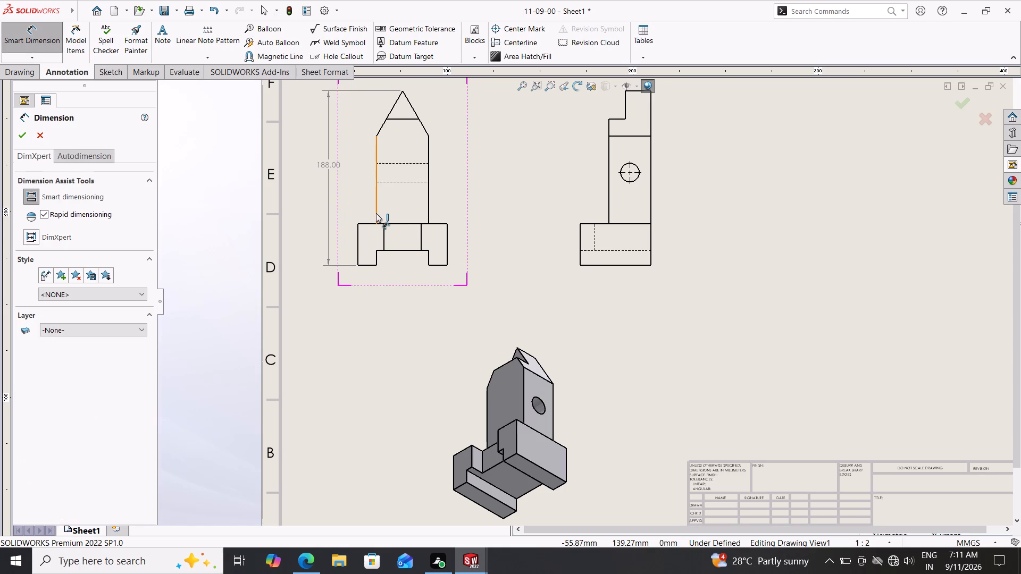
left_click(376, 213)
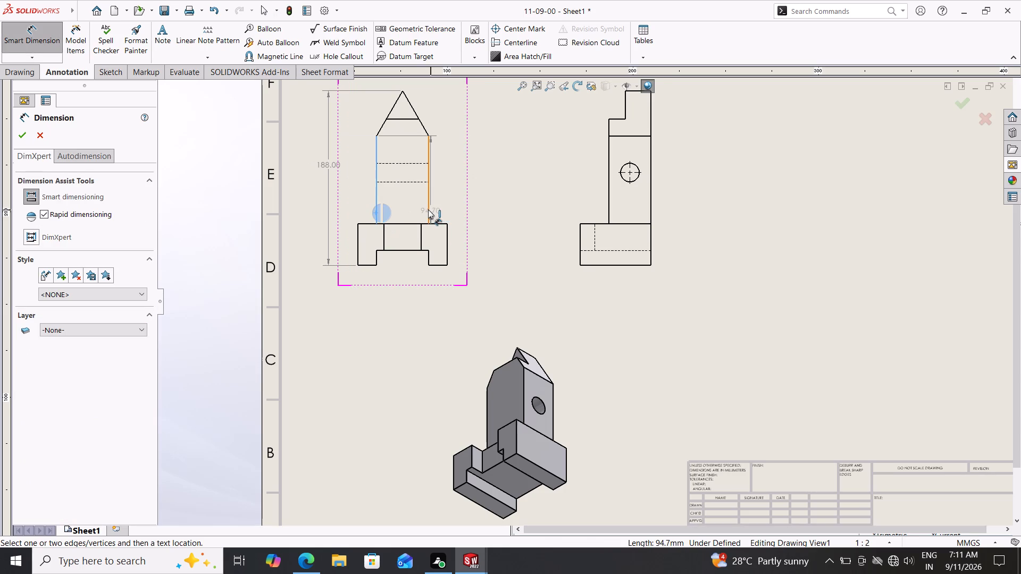
left_click(428, 209)
left_click(405, 208)
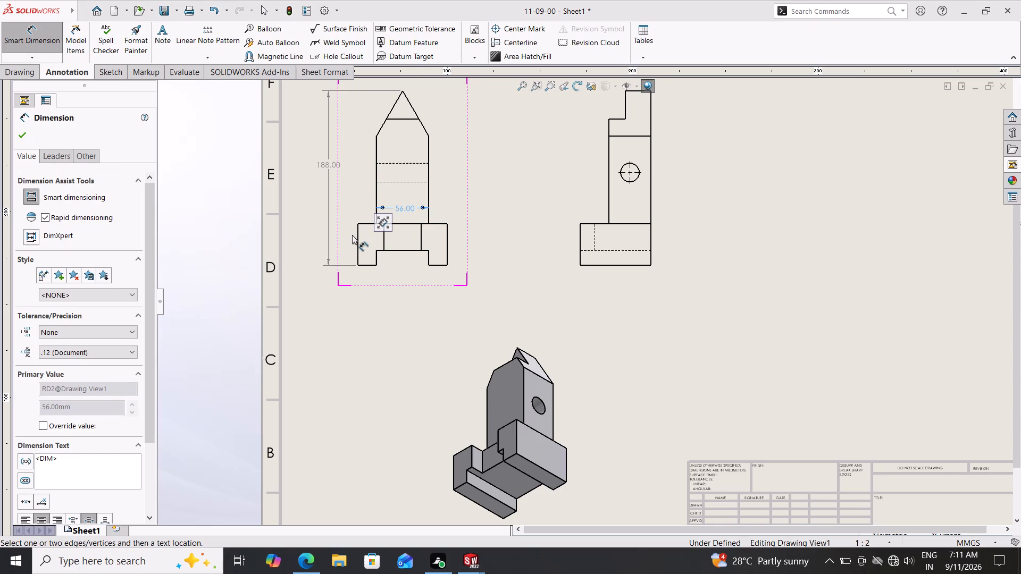
Dimension the widths of the base's bottom slot and of the narrower notch above it, placing both below the front view's slot.
scroll(419, 262, "down", 2)
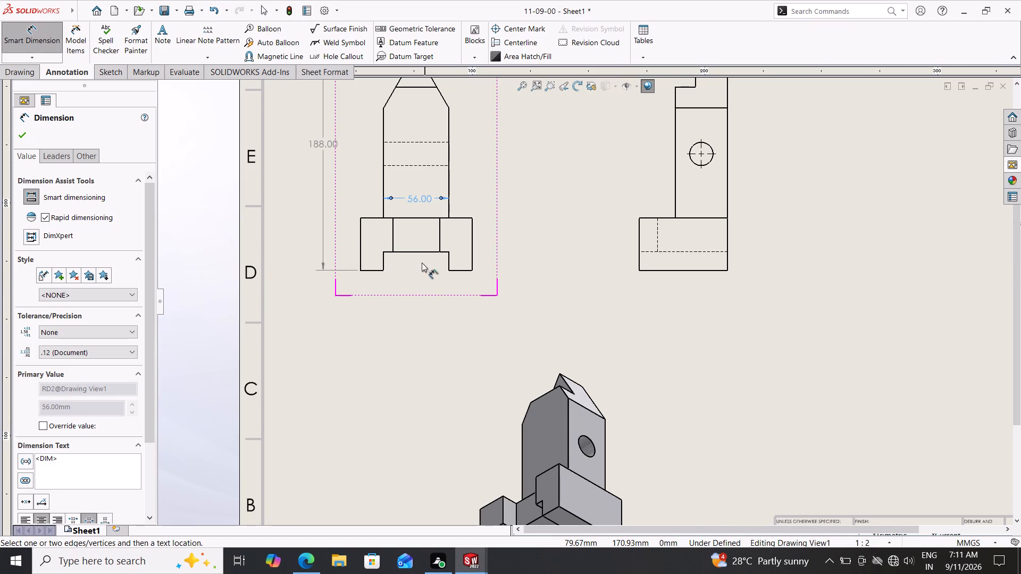
left_click(384, 252)
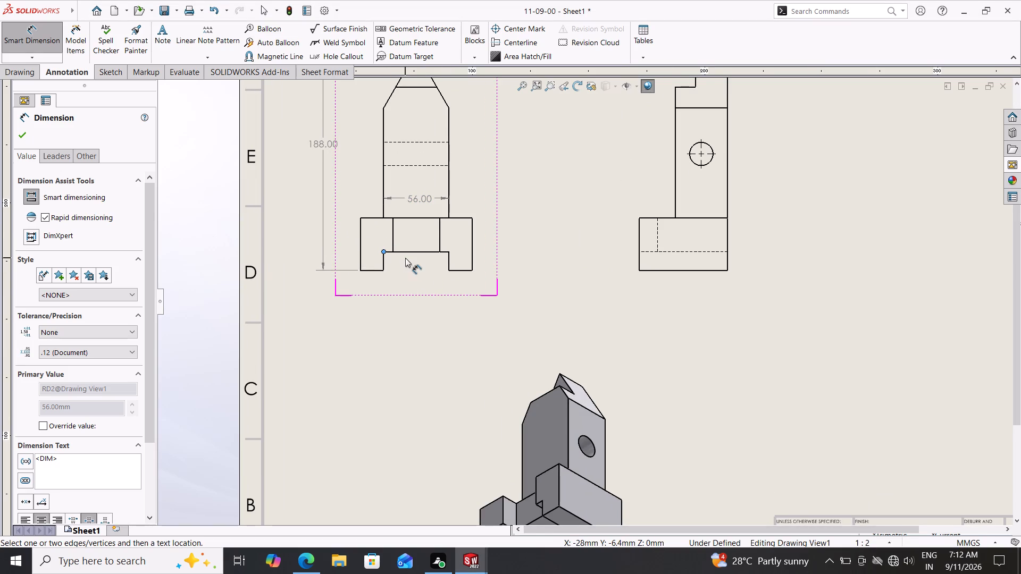
left_click(447, 252)
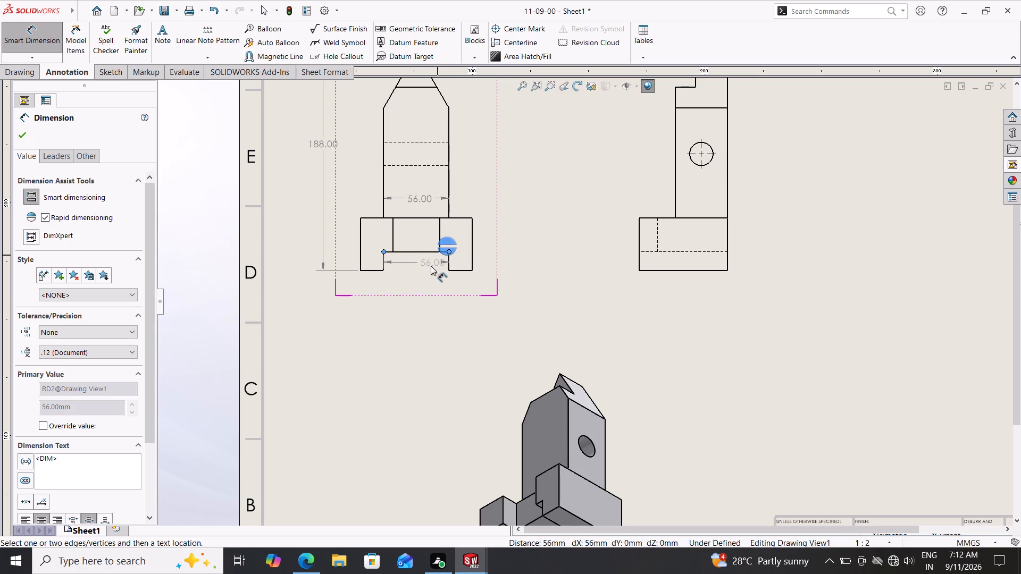
left_click(416, 303)
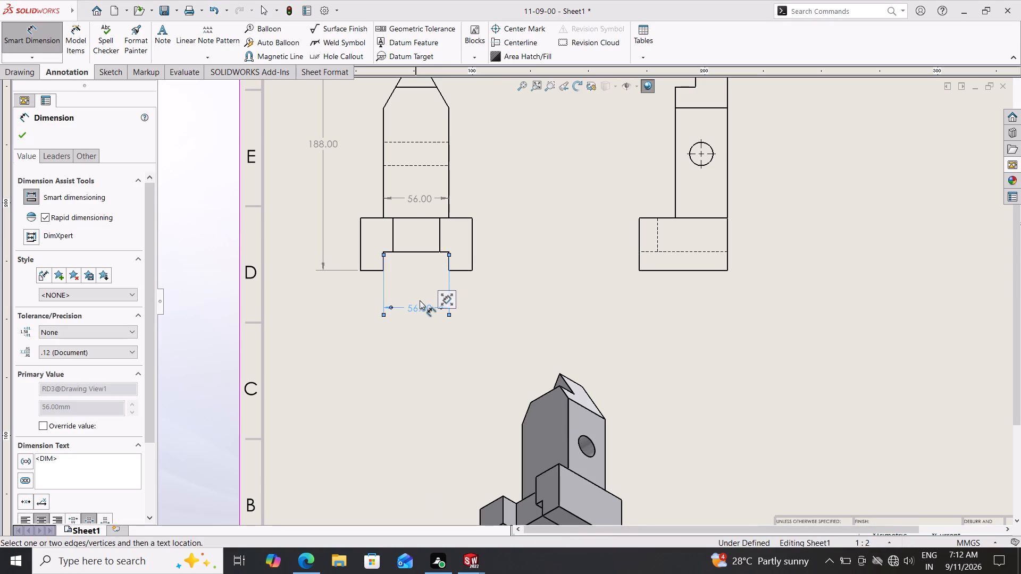
left_click(394, 251)
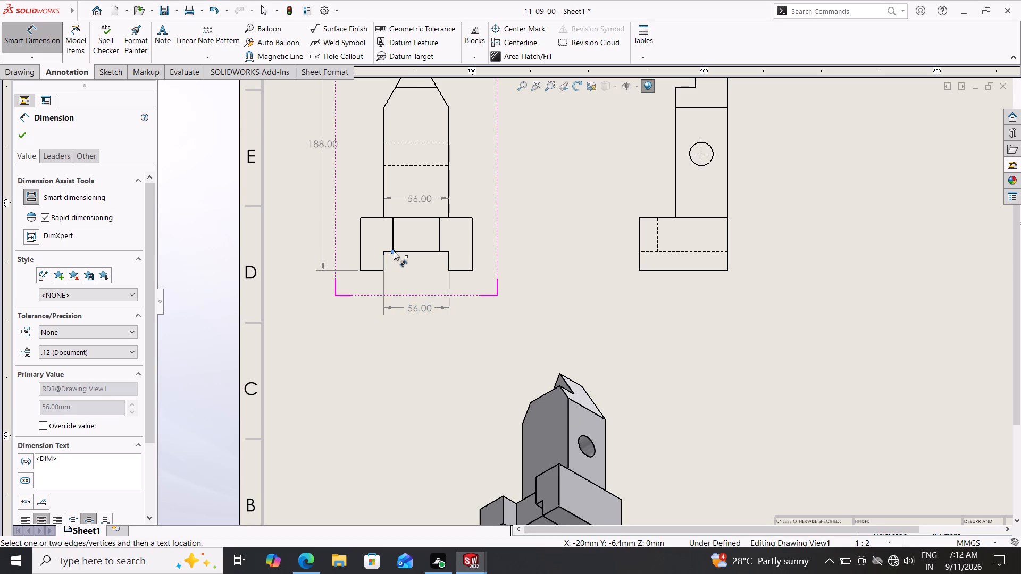
left_click(440, 253)
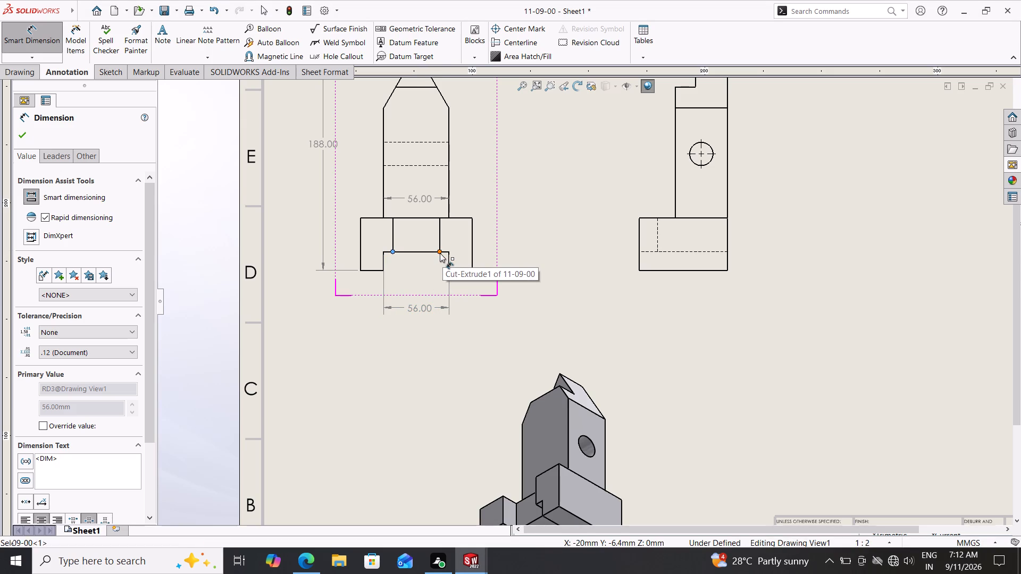
left_click(421, 273)
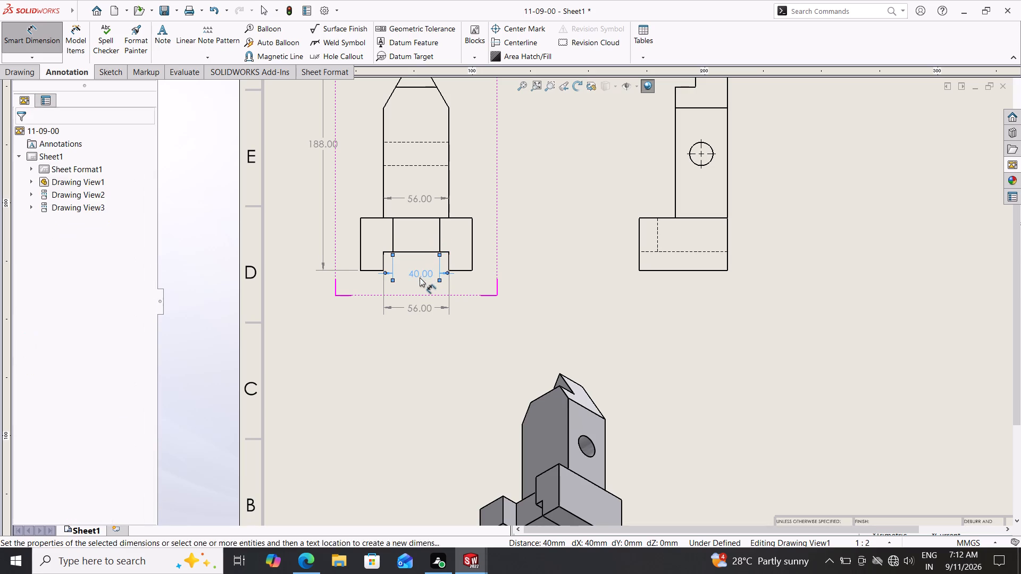
Dimension the base's overall width in the front view, placing it below the slot width dimensions.
left_click(362, 271)
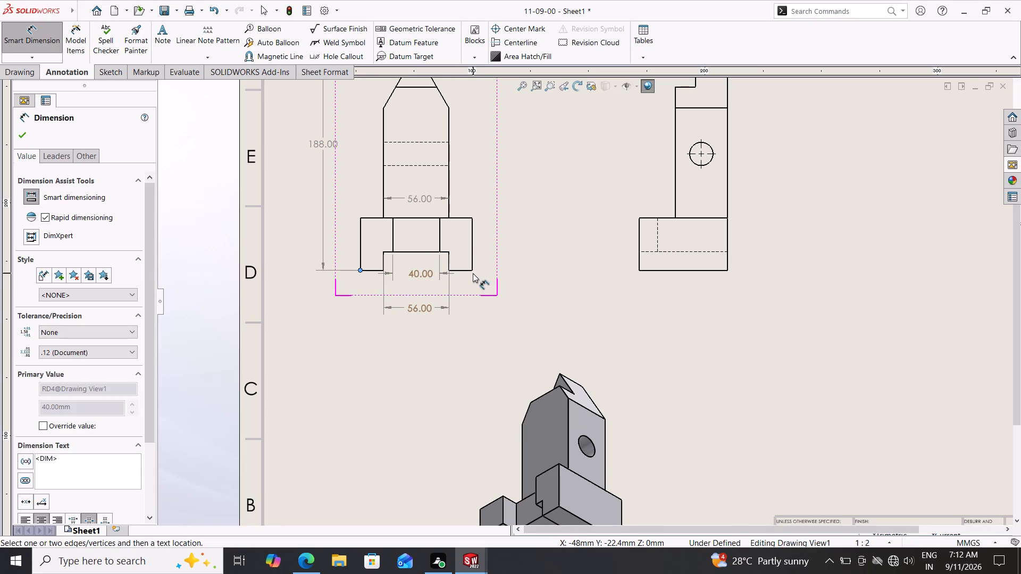
left_click(471, 271)
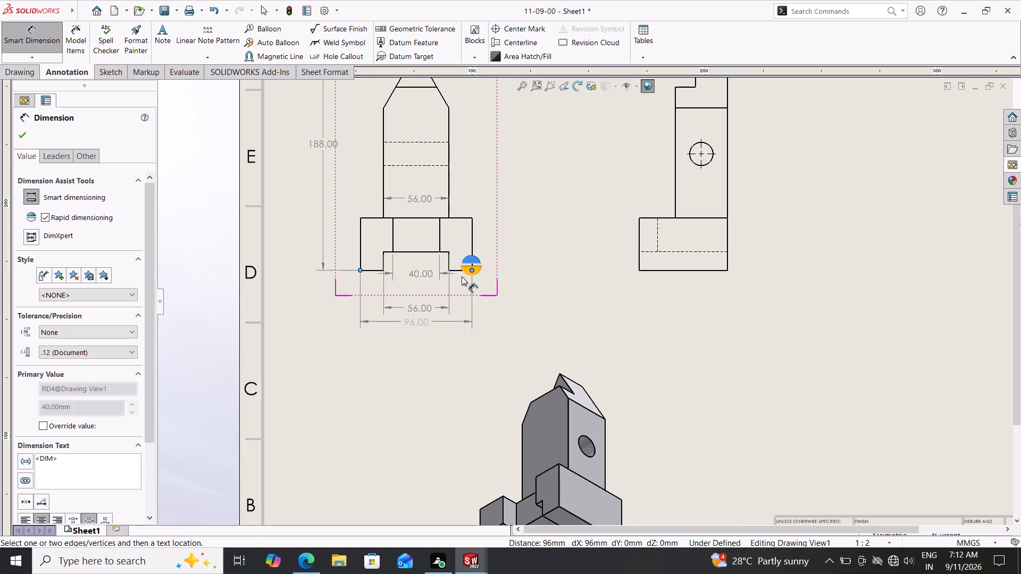
left_click(422, 326)
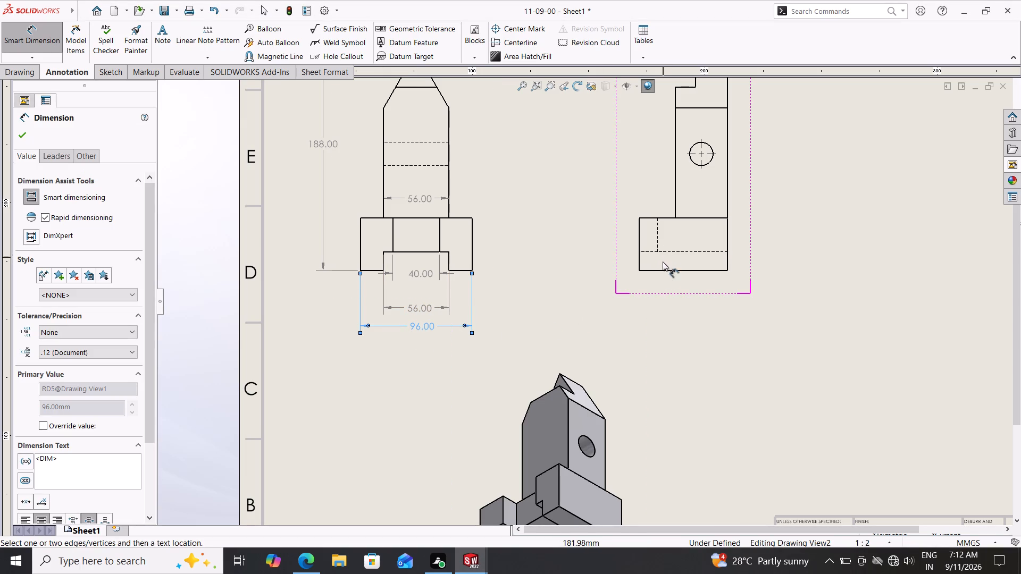
Dimension the angle between the two sloping edges of the pointed top in the front view, with the text inside the upright.
scroll(428, 176, "down", 2)
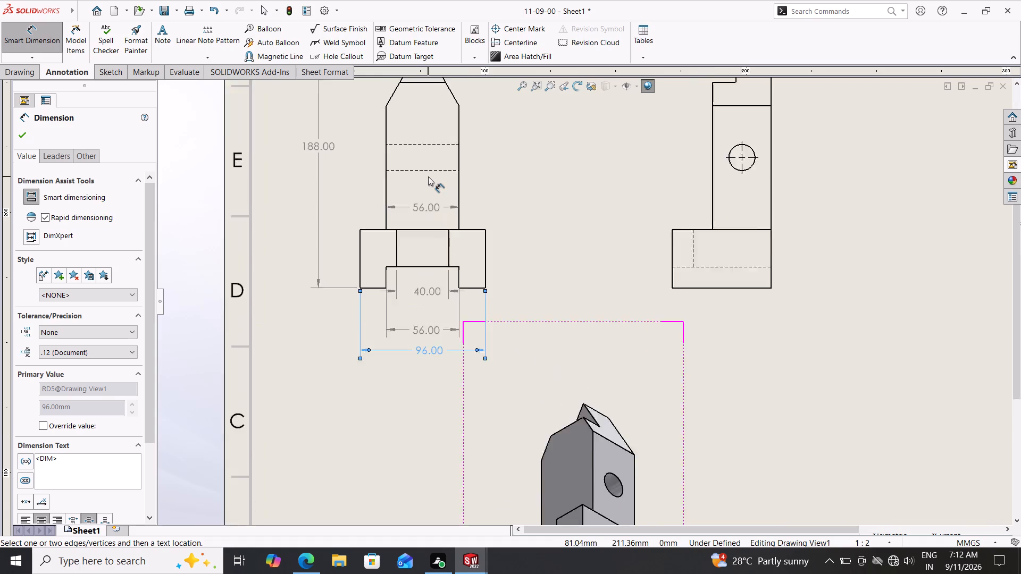
scroll(428, 176, "up", 2)
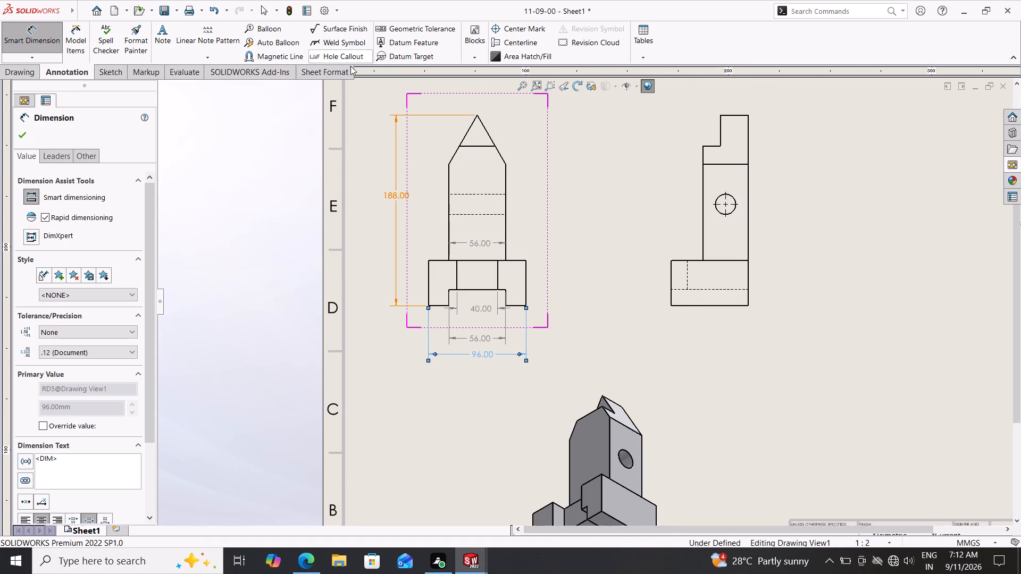
scroll(531, 209, "down", 1)
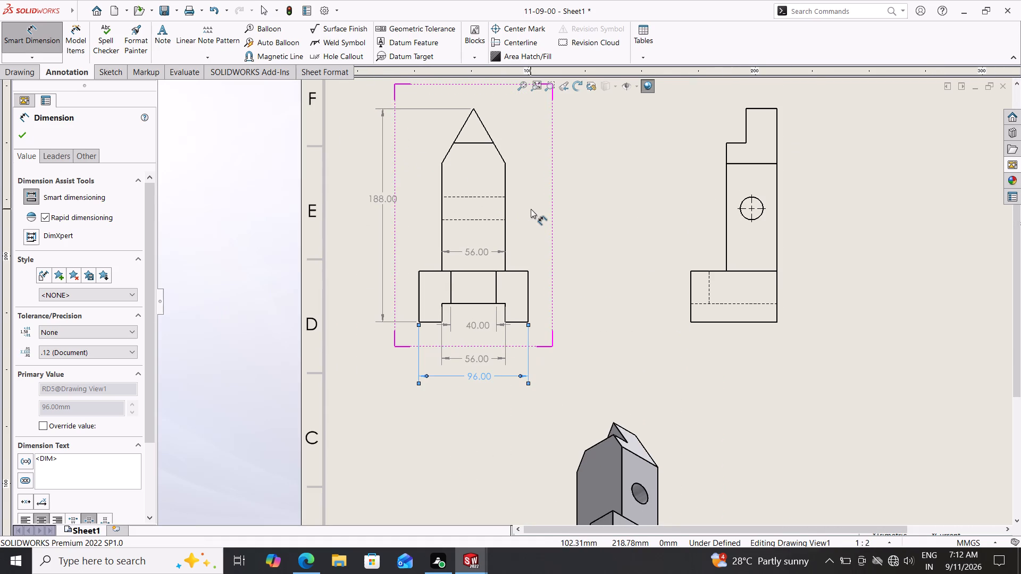
left_click(447, 154)
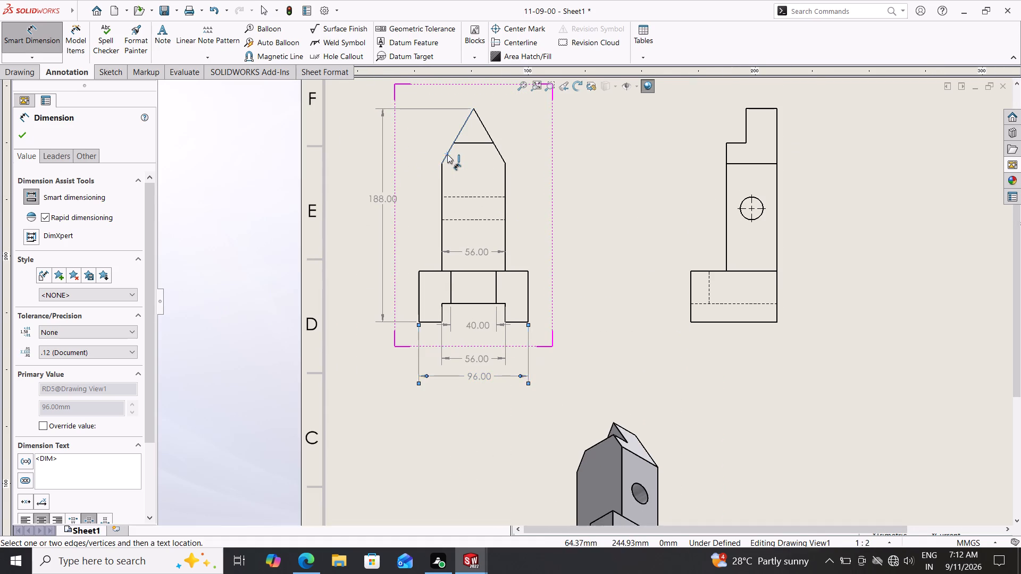
left_click(503, 158)
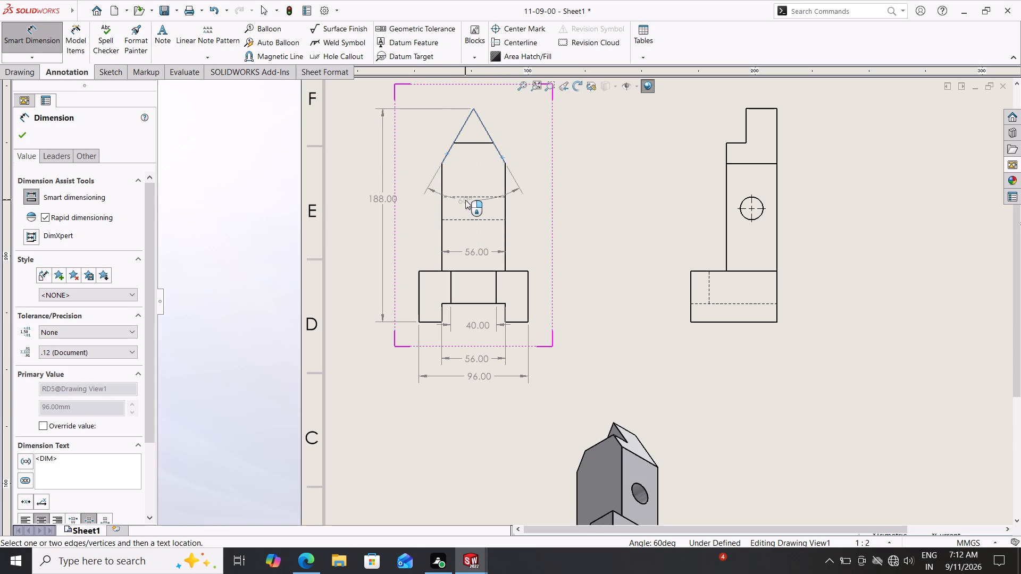
left_click(470, 192)
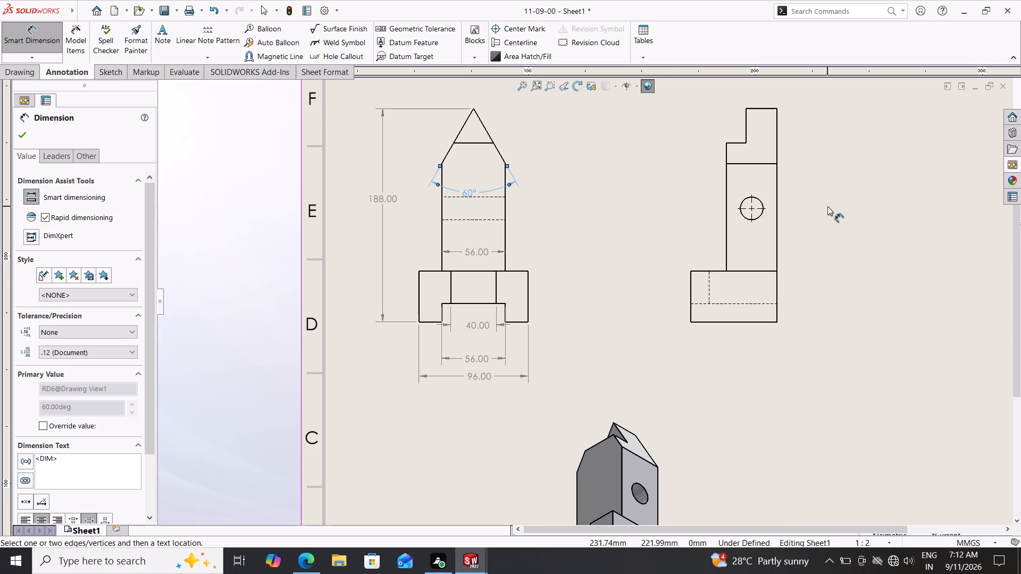
Dimension the top step's width and the upright's full depth in the right view, stacking both above the view.
left_click(727, 143)
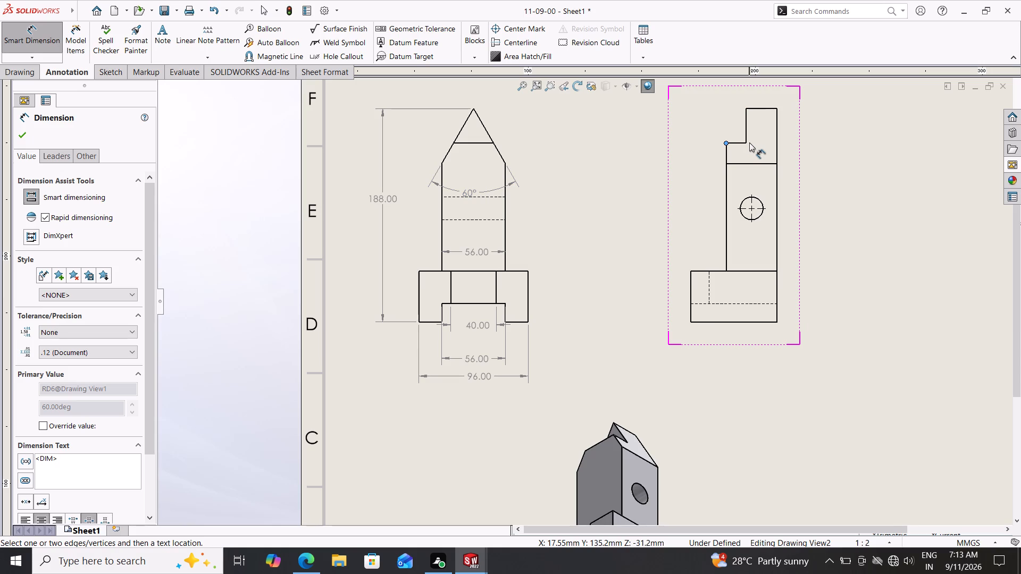
left_click(747, 142)
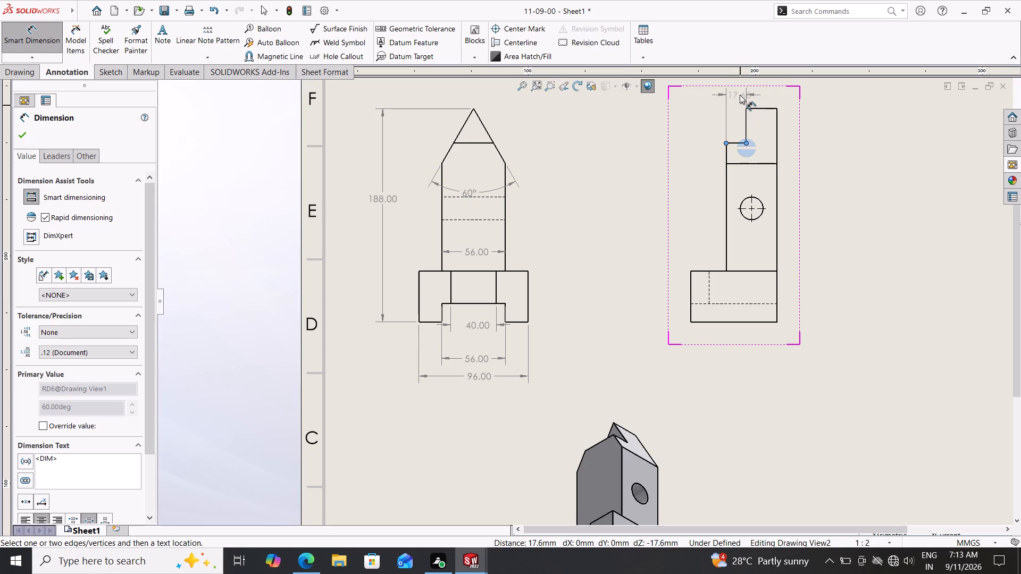
left_click(740, 95)
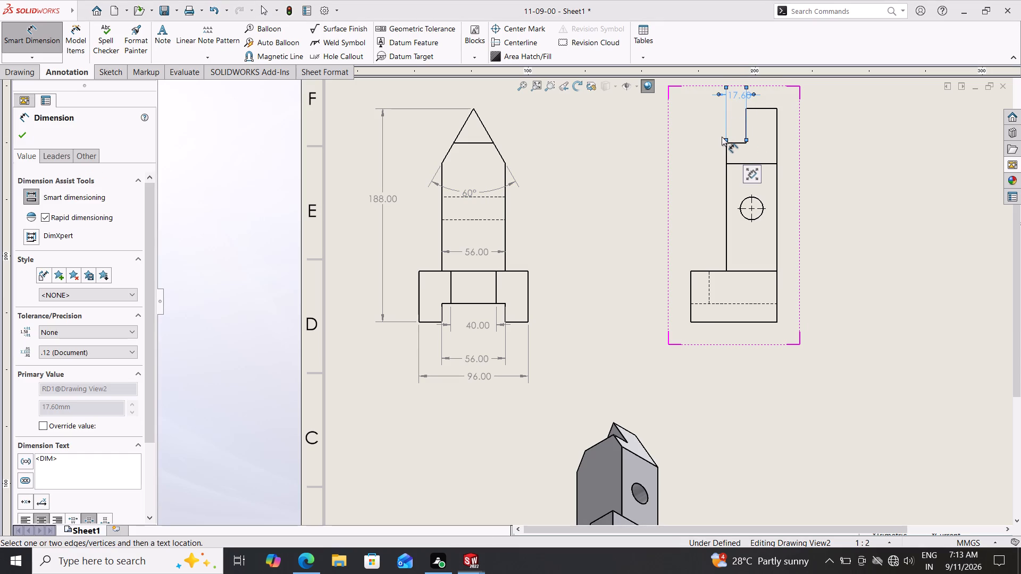
left_click(727, 144)
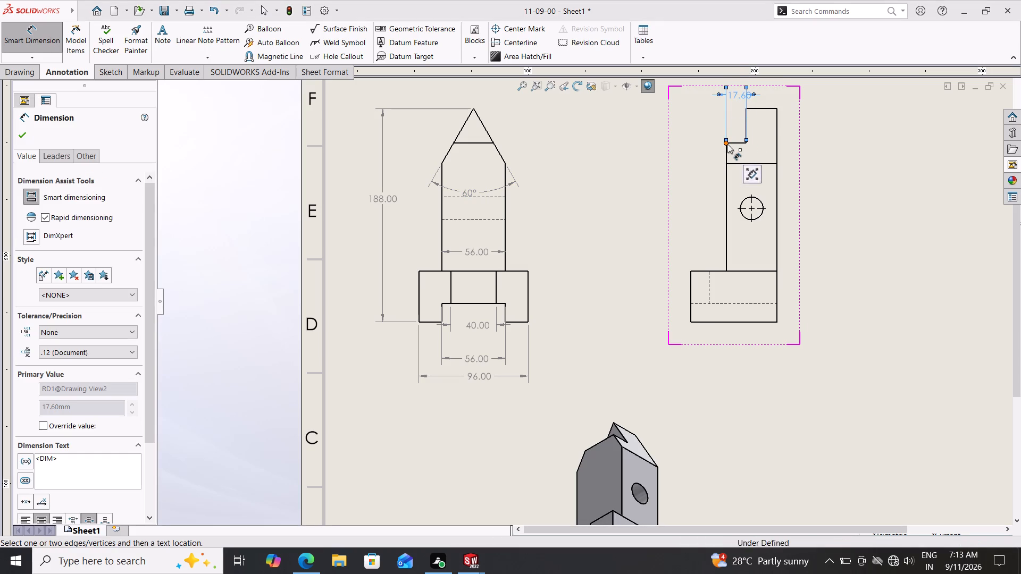
left_click(777, 108)
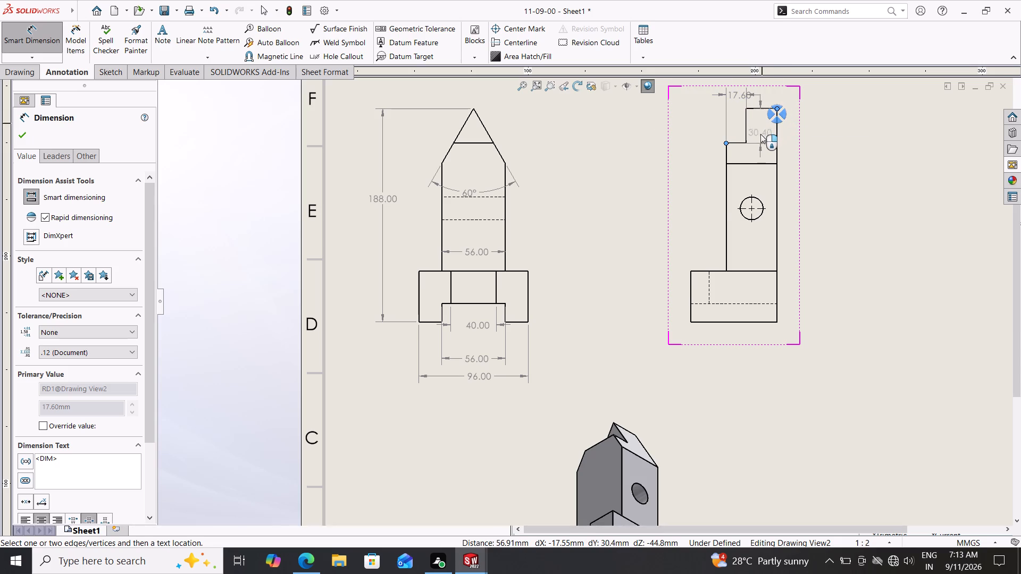
scroll(760, 136, "down", 2)
scroll(760, 141, "up", 3)
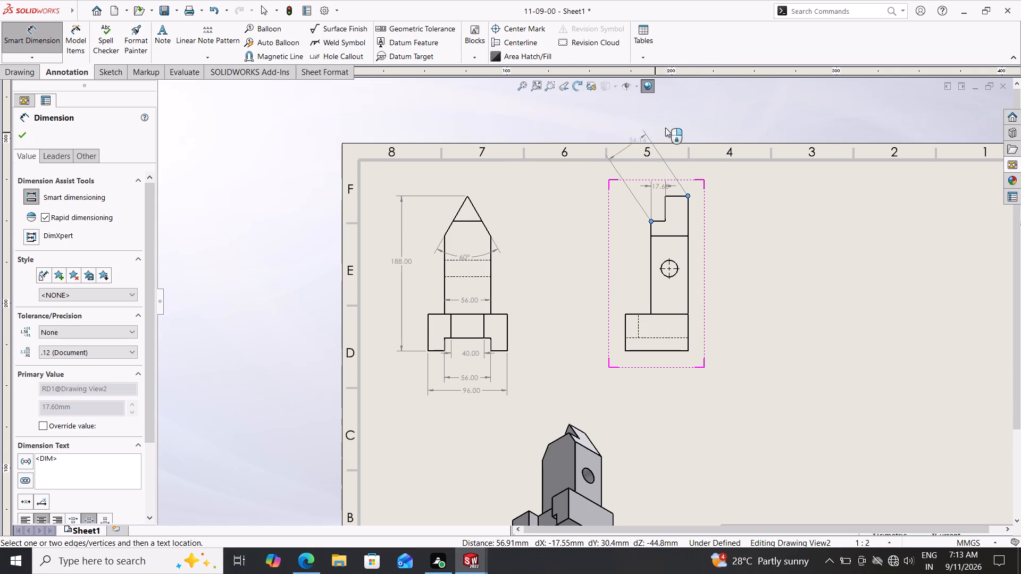
left_click(669, 165)
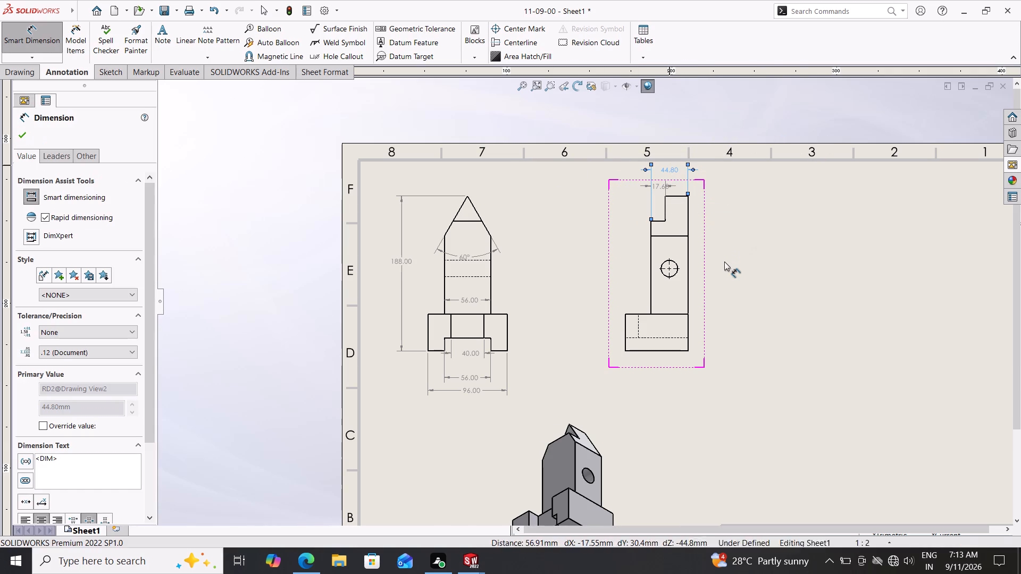
Dimension the cross hole's diameter and its centre's horizontal distance from the upright's back edge in the right view.
left_click(679, 263)
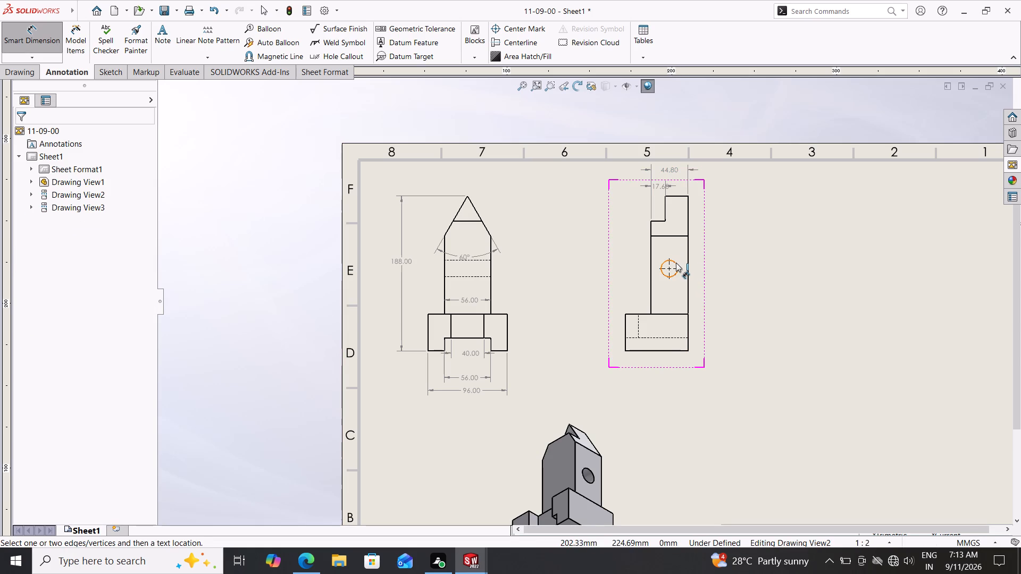
left_click(676, 263)
left_click(730, 261)
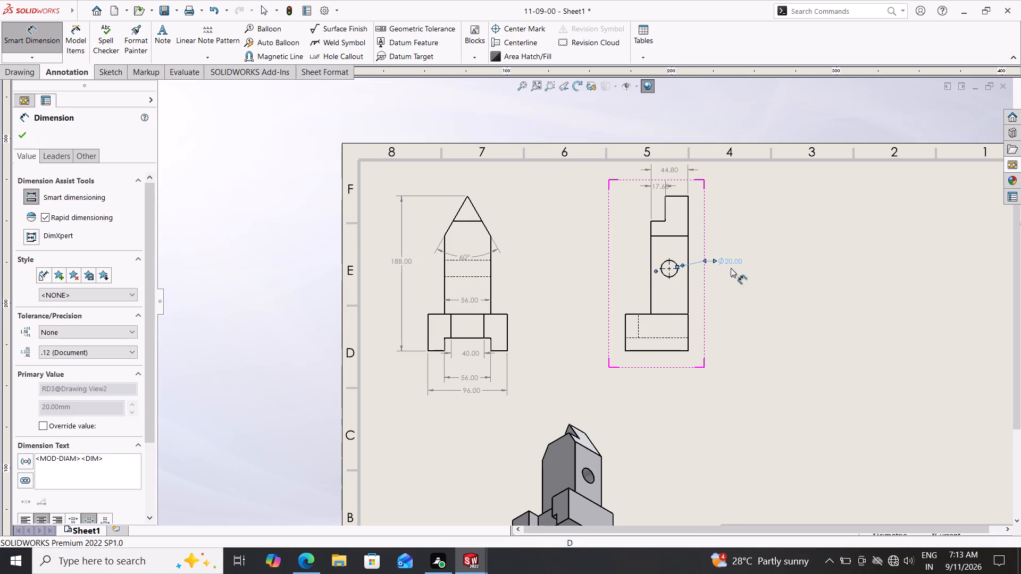
scroll(712, 290, "down", 2)
scroll(653, 283, "down", 2)
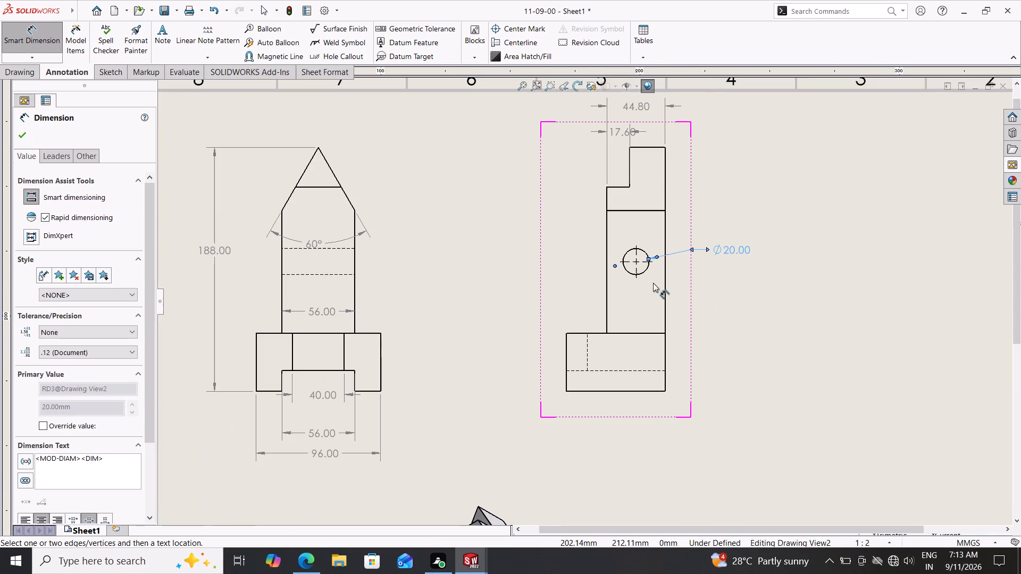
left_click(666, 286)
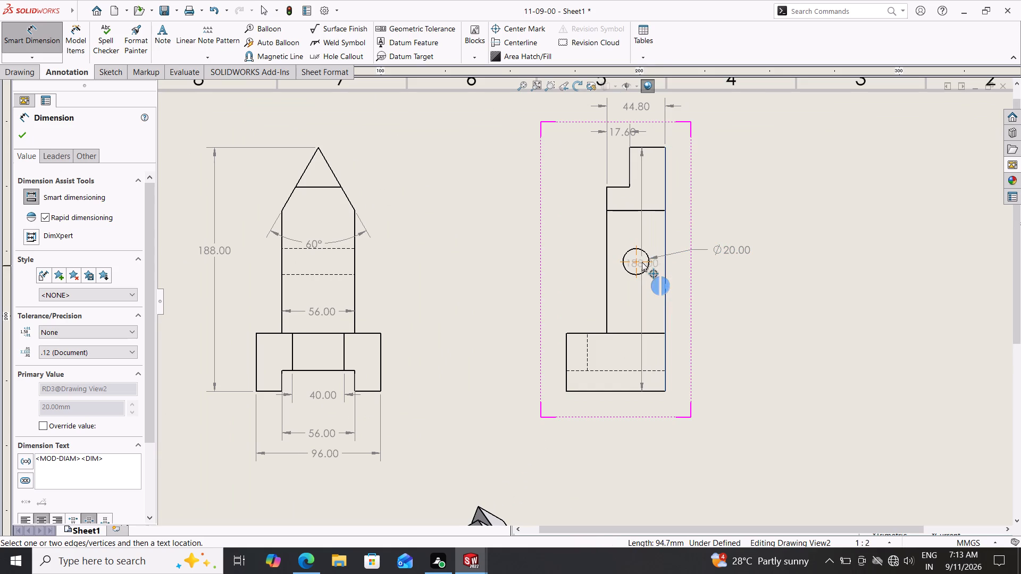
left_click(637, 259)
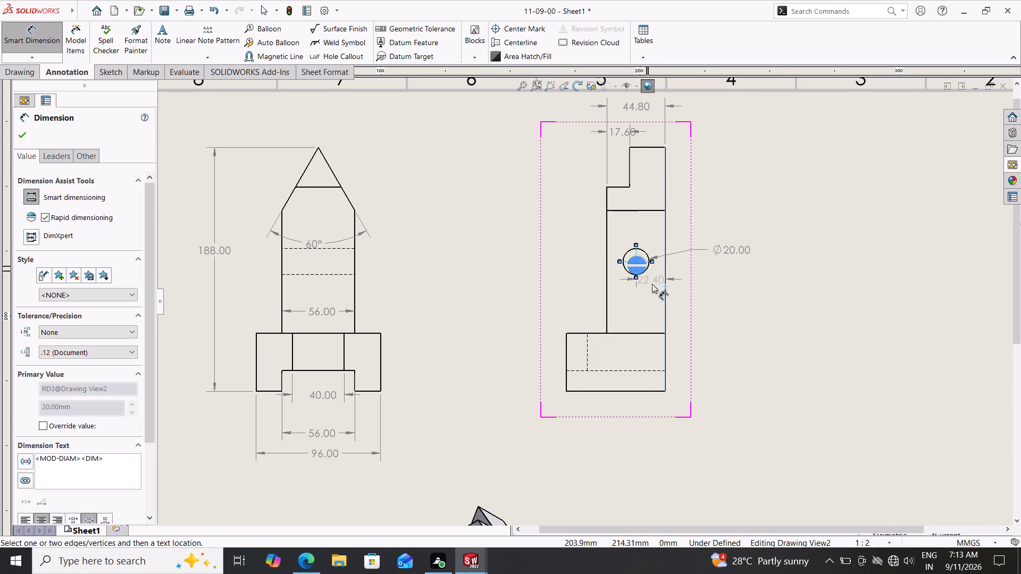
left_click(656, 291)
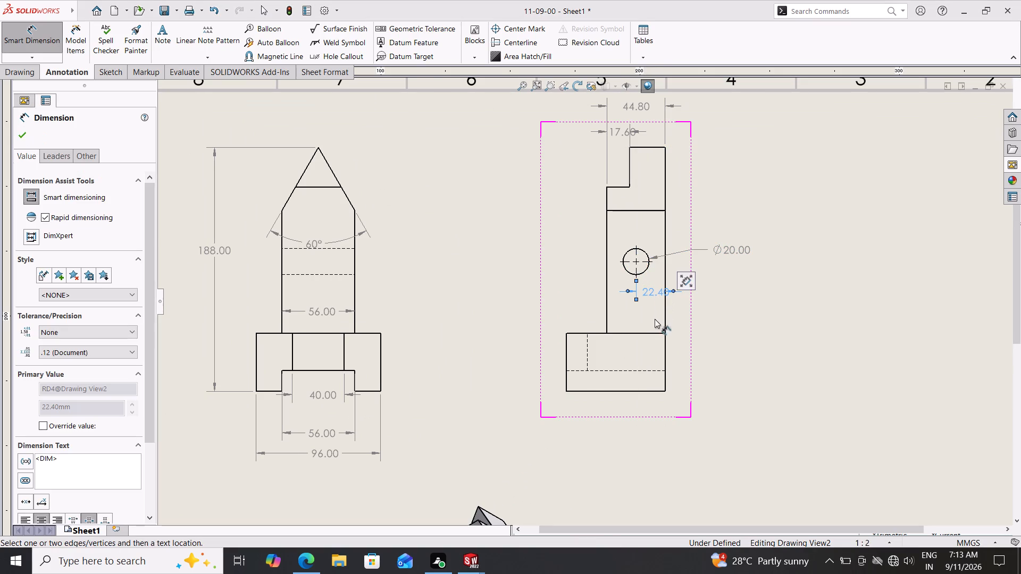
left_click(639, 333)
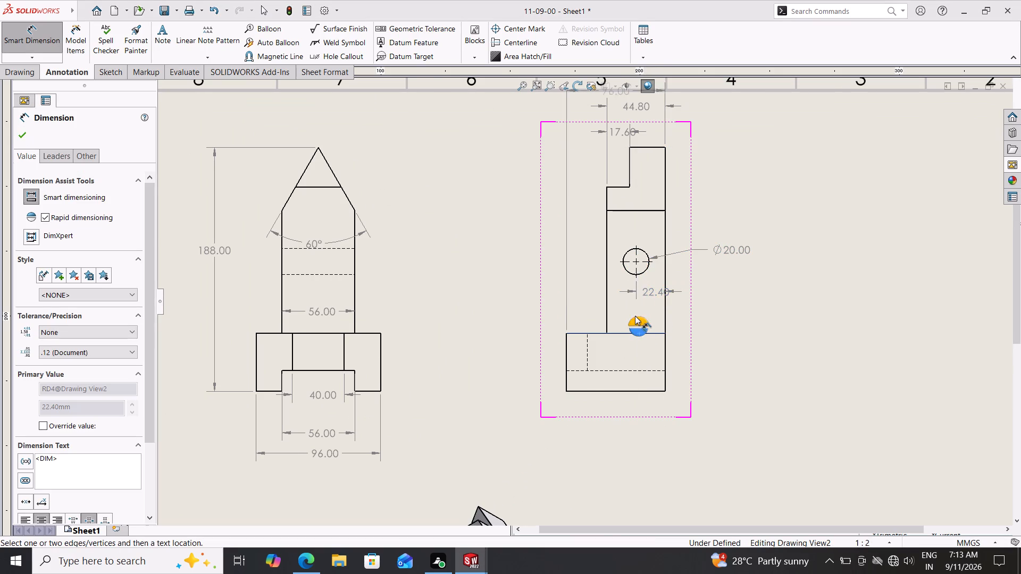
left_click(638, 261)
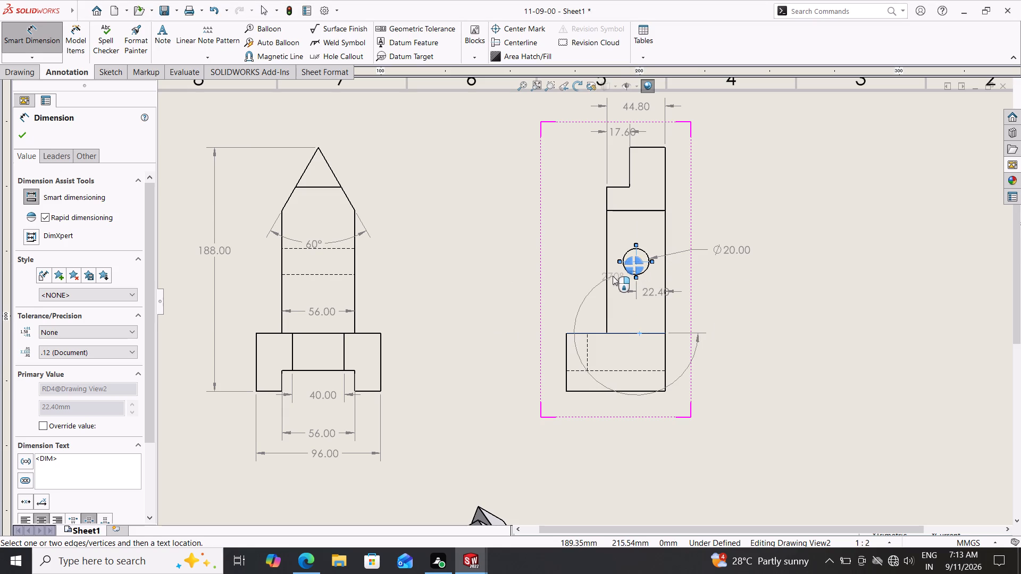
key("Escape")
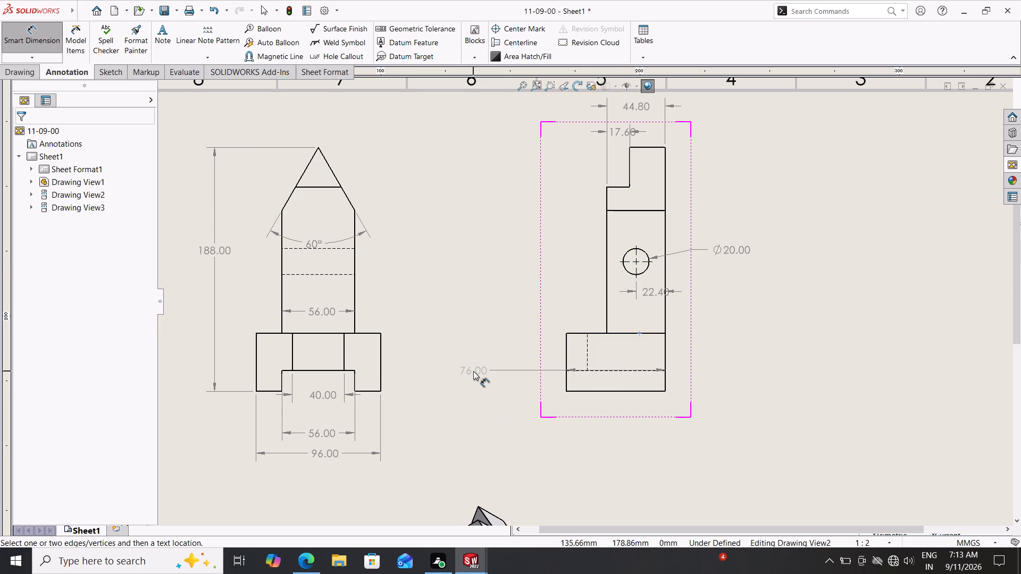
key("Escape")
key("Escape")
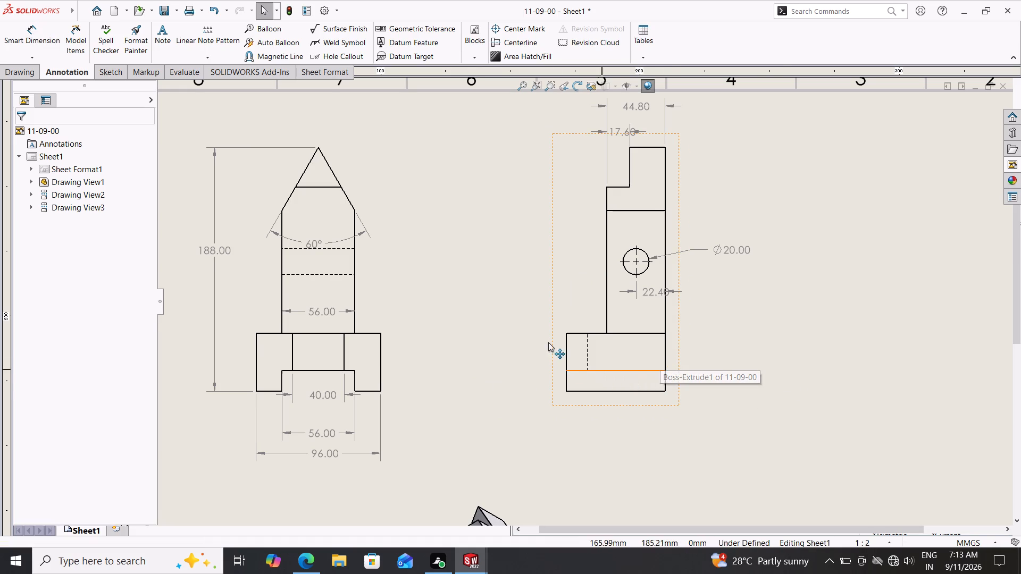
Dimension the narrow notch's depth in the right view, from the base's front corner to the hidden vertical line, placing it above the base.
left_click(568, 334)
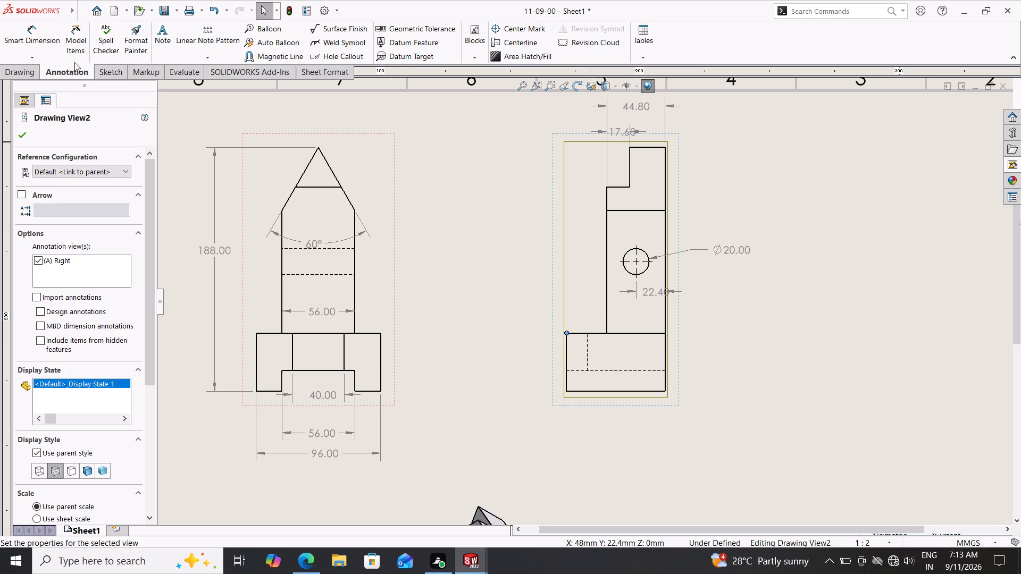
left_click(31, 22)
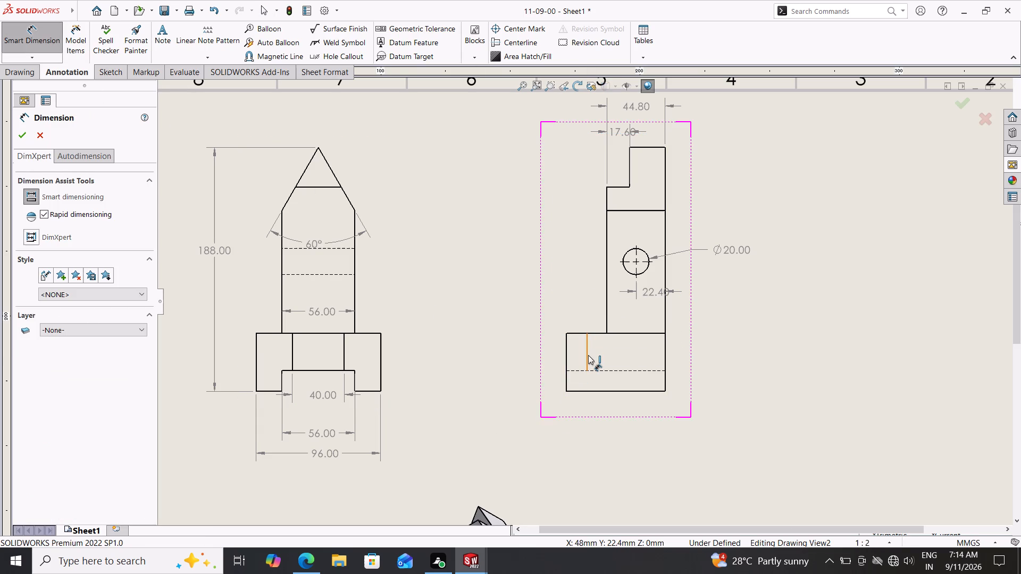
left_click(588, 355)
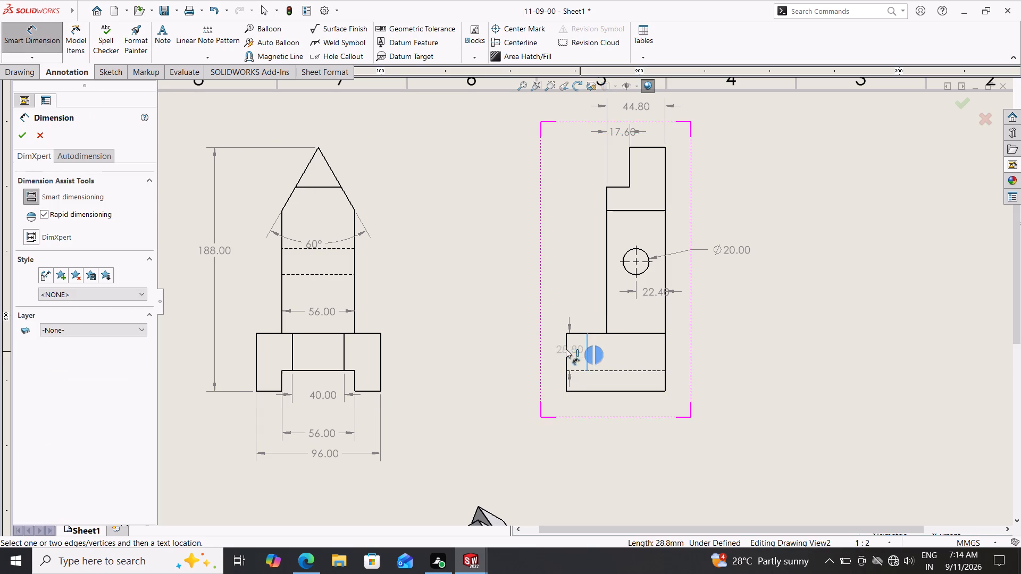
left_click(566, 335)
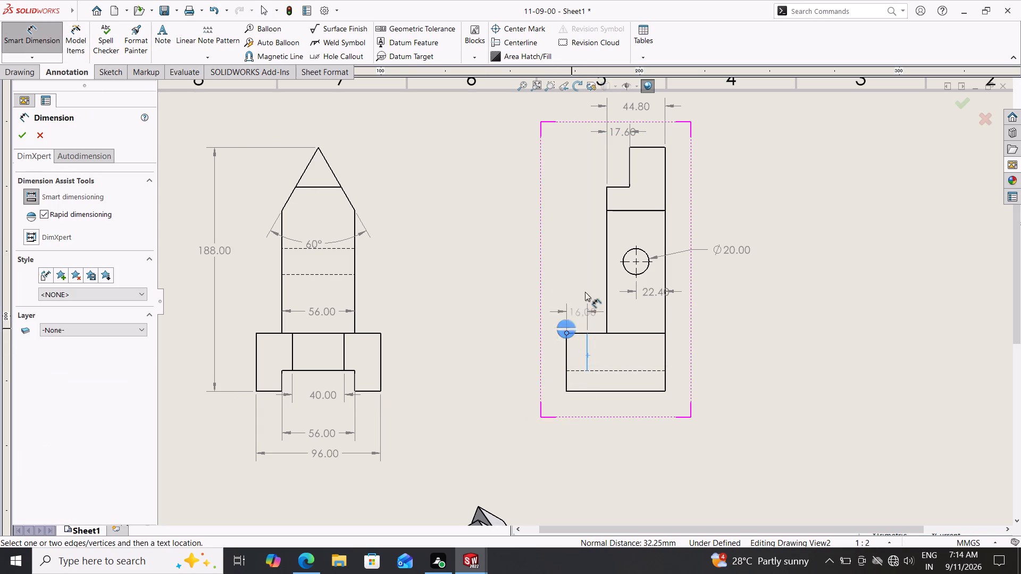
left_click(576, 294)
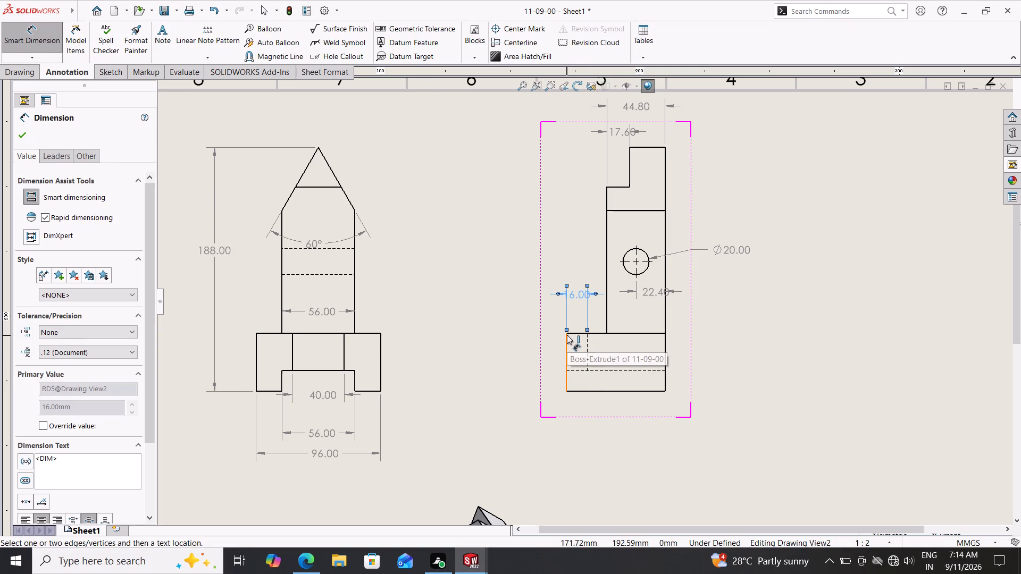
Dimension the base's height in the right view between its front top and bottom corners, placing it outside the base's front edge.
left_click(567, 334)
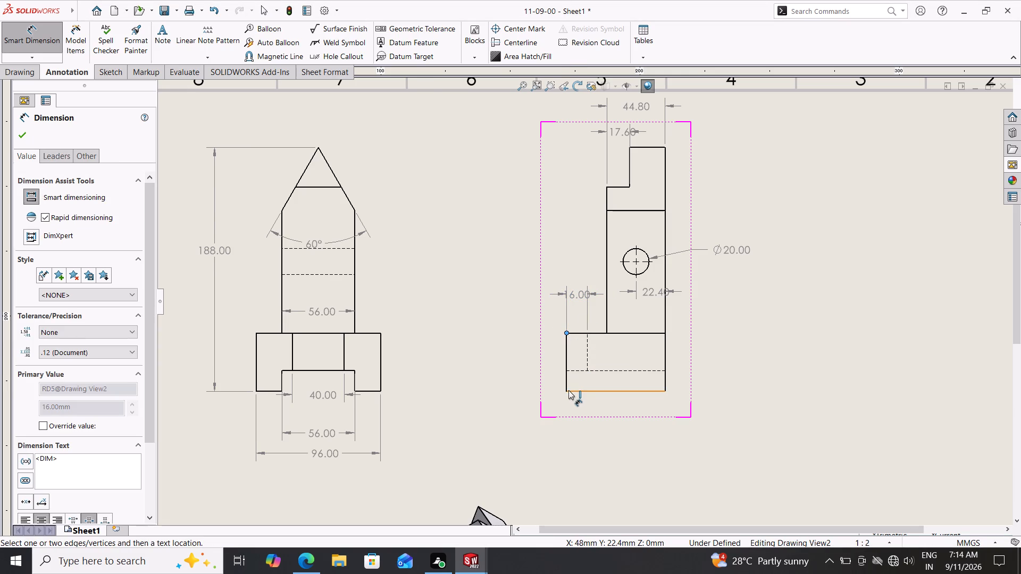
left_click(566, 390)
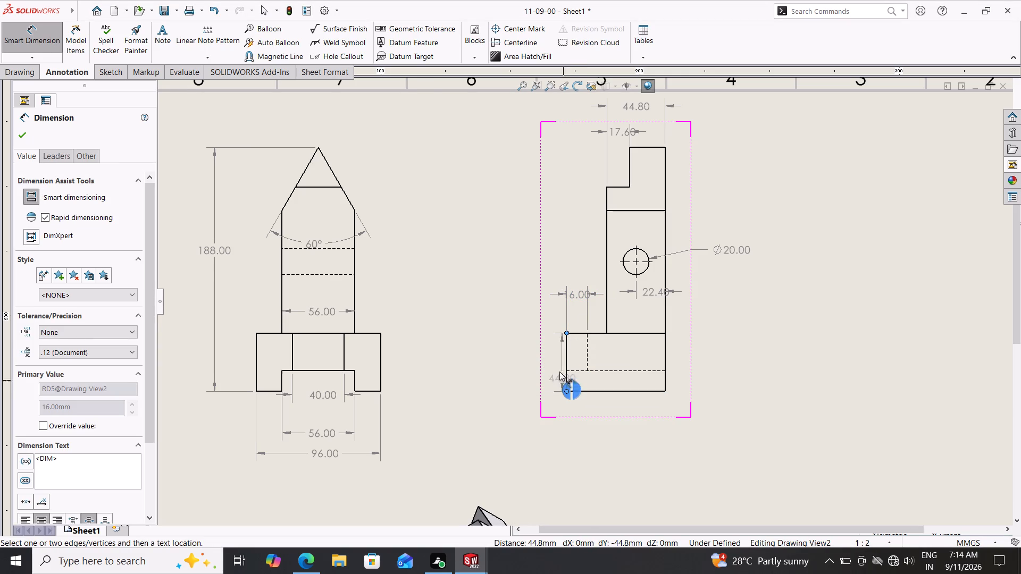
left_click(549, 361)
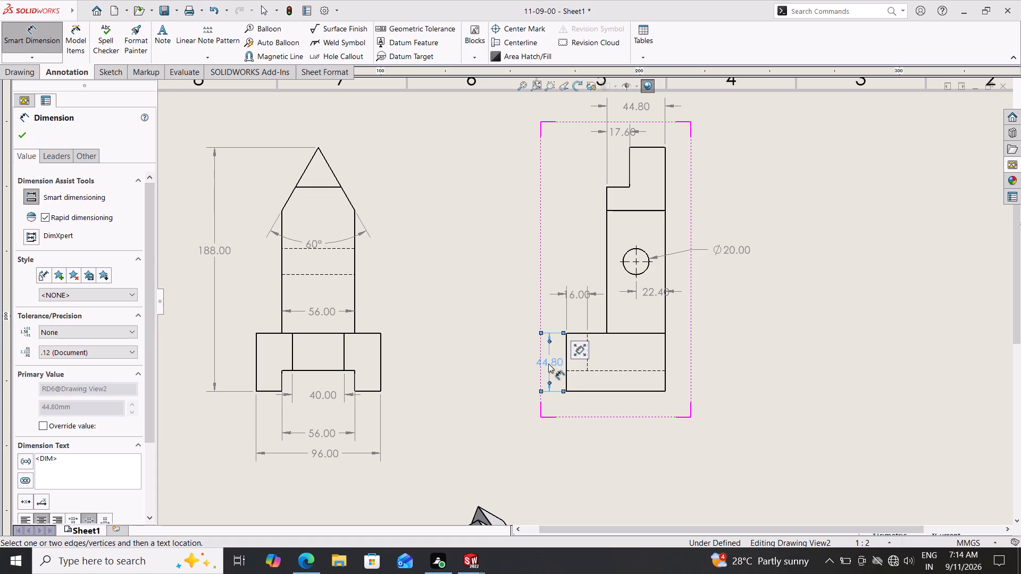
In the right view, dimension from the base's top edge to the hidden horizontal line behind the base, and the base's full depth below it.
left_click(624, 333)
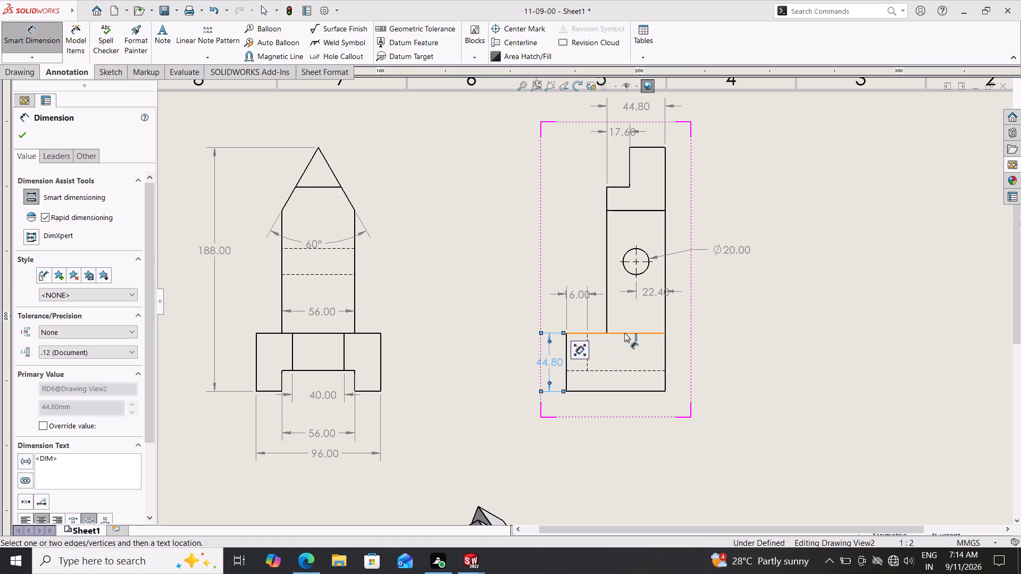
left_click(615, 370)
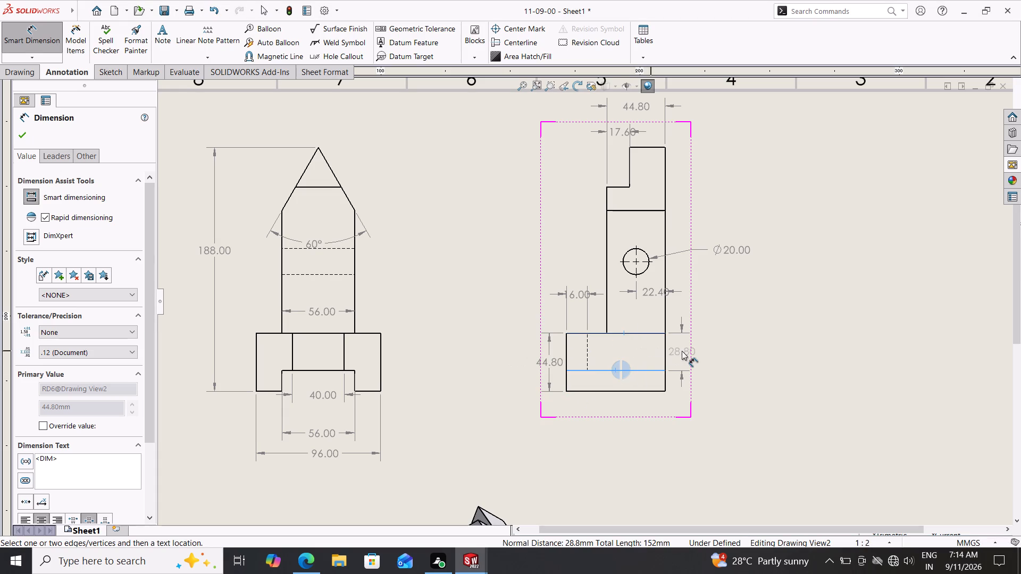
left_click(682, 351)
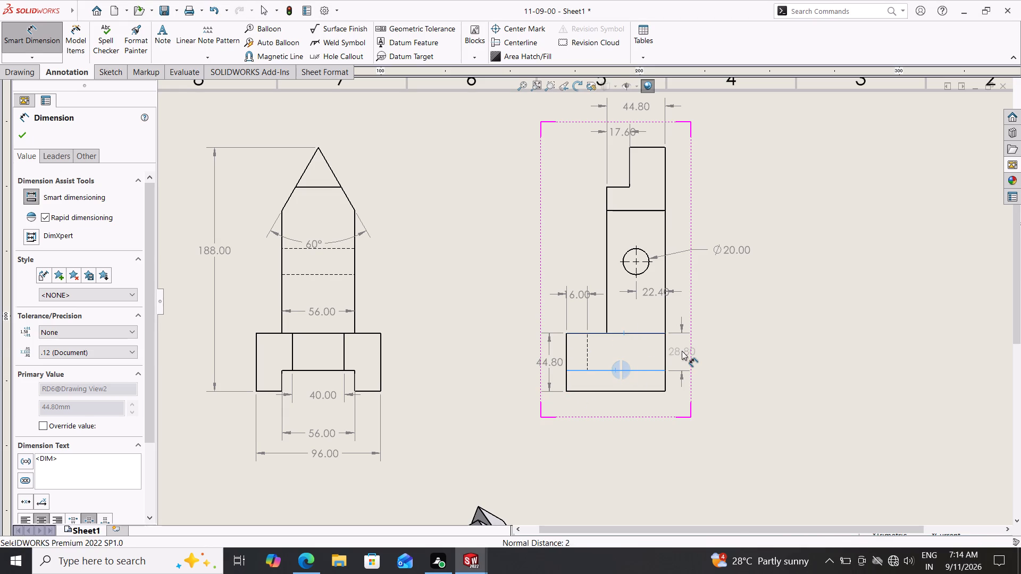
left_click(604, 391)
left_click(615, 406)
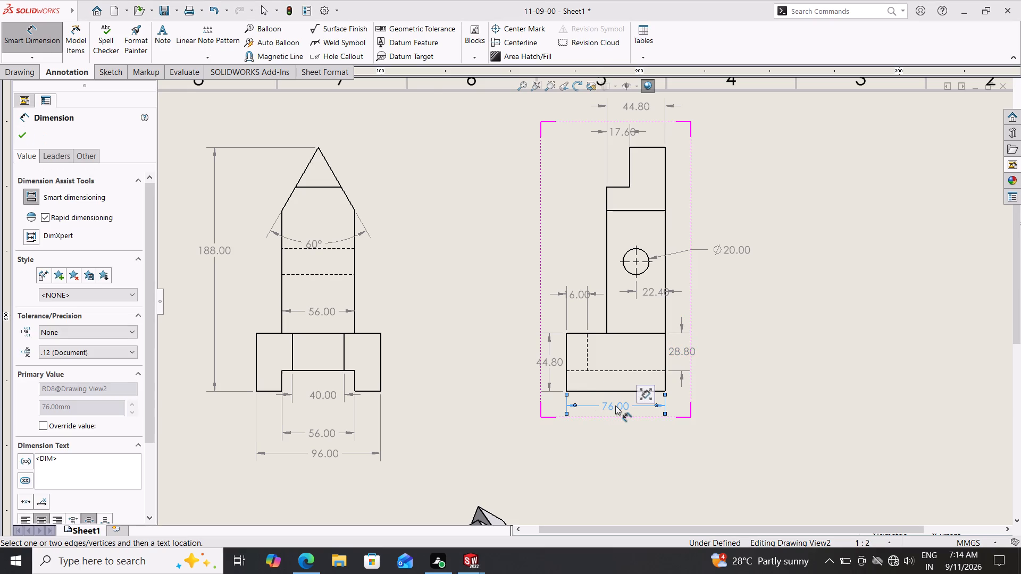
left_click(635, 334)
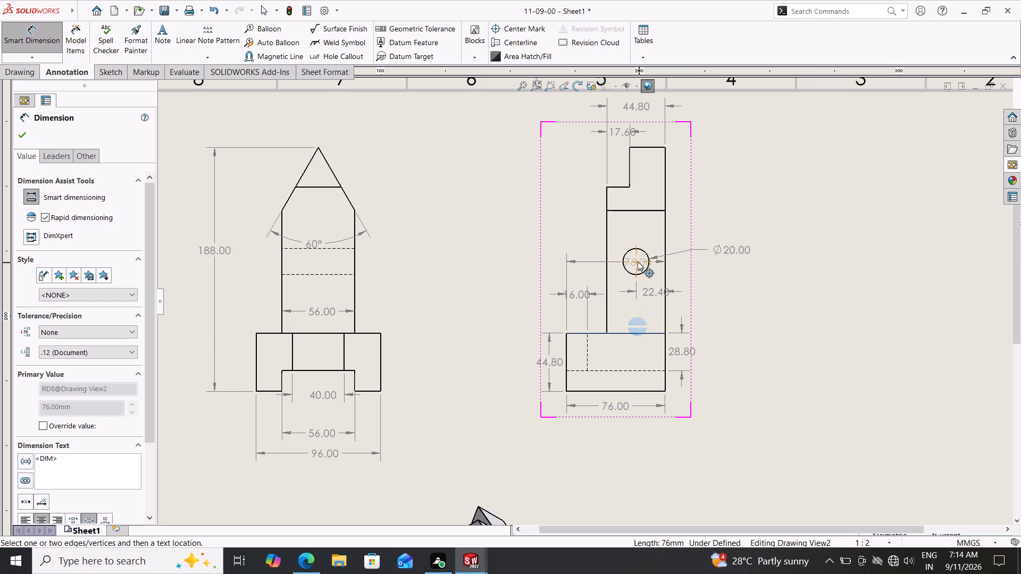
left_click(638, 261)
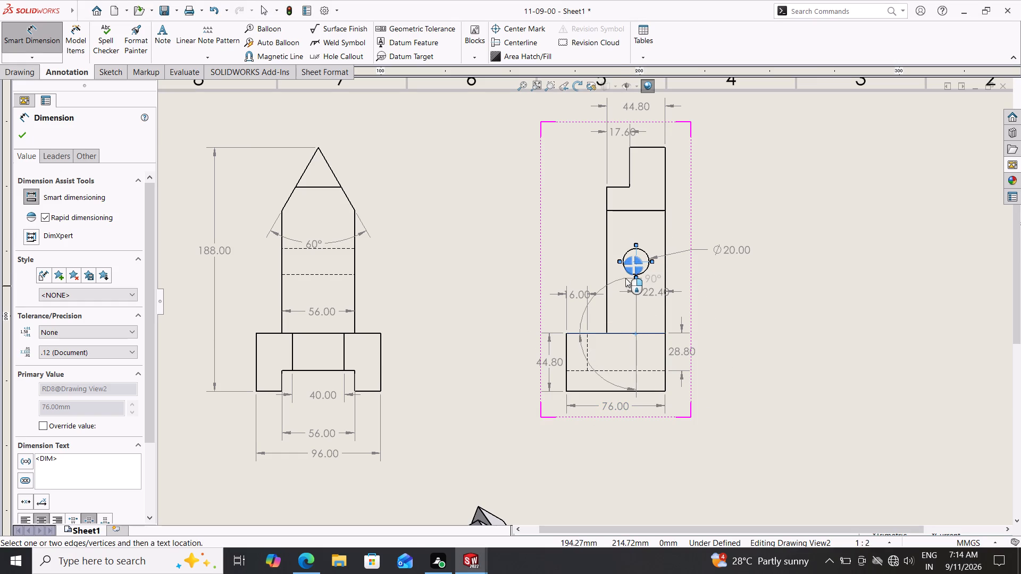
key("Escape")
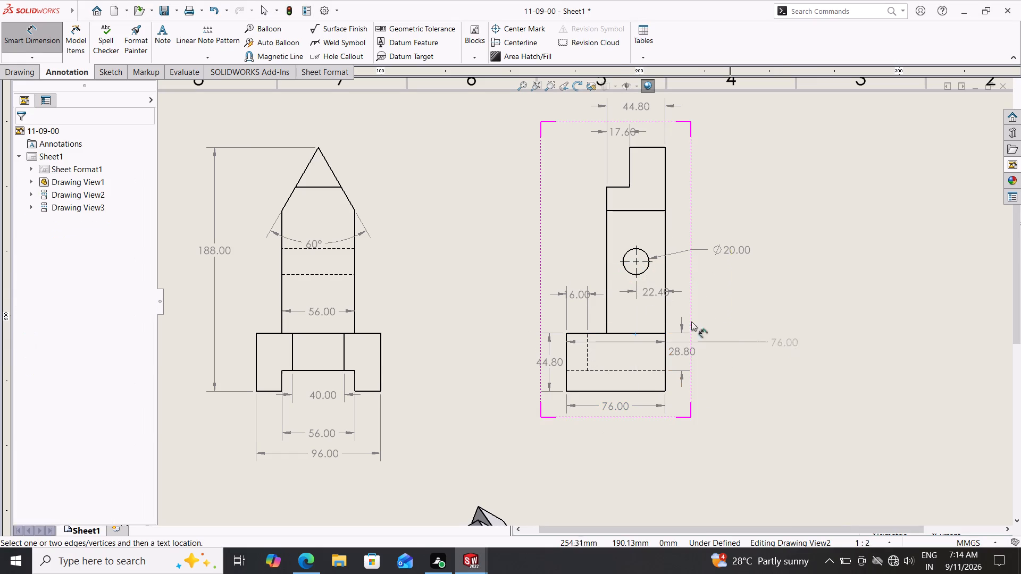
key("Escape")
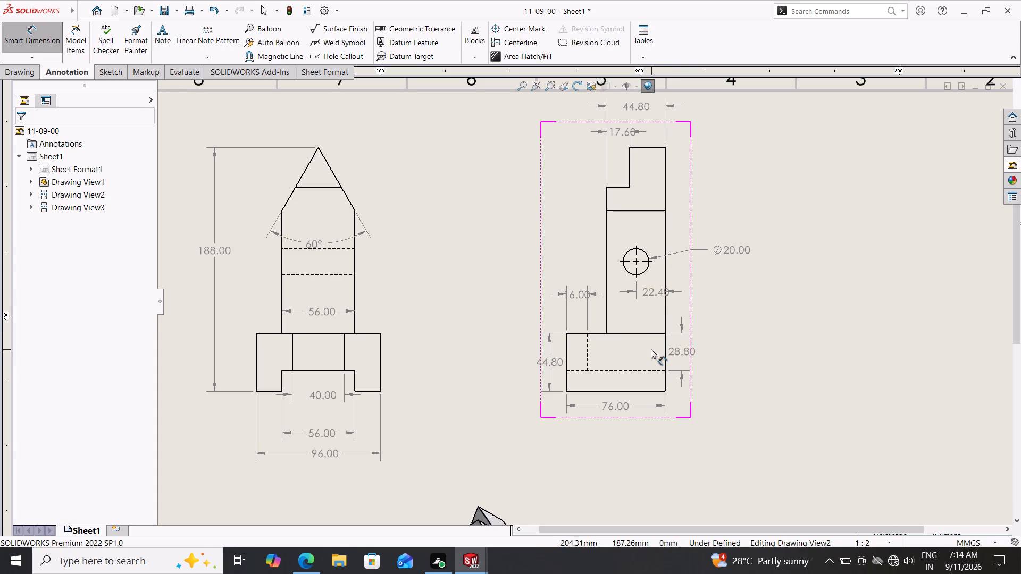
Dimension the horizontal distance from the base's front top corner to the upright's front edge in the right view, above the notch depth dimension.
left_click(567, 334)
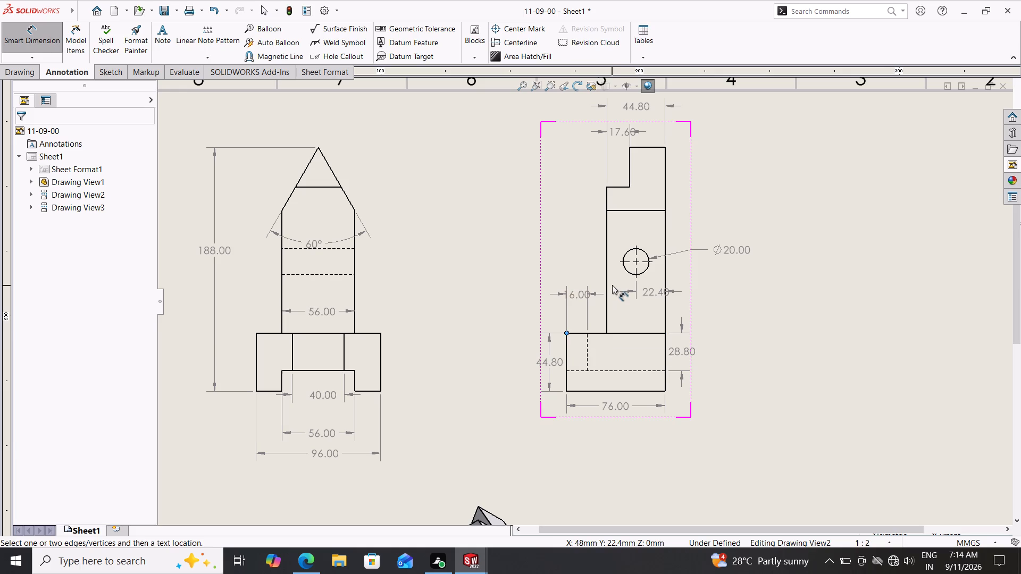
left_click(607, 276)
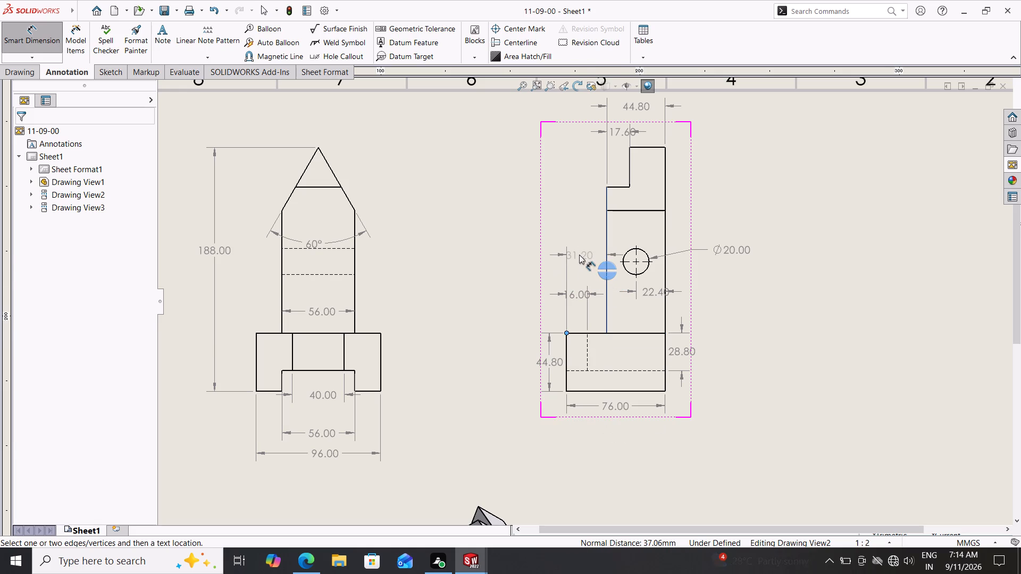
left_click(586, 255)
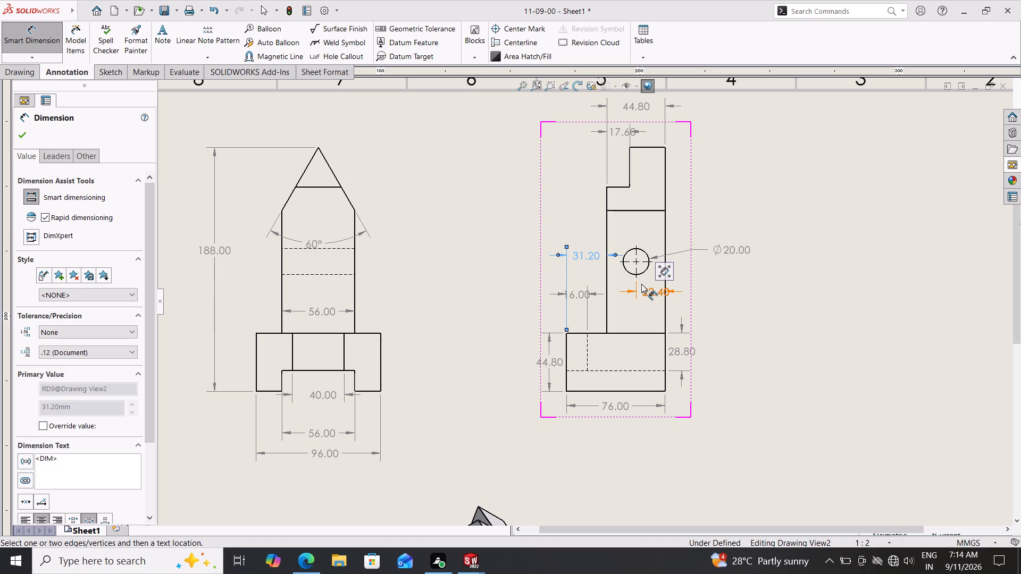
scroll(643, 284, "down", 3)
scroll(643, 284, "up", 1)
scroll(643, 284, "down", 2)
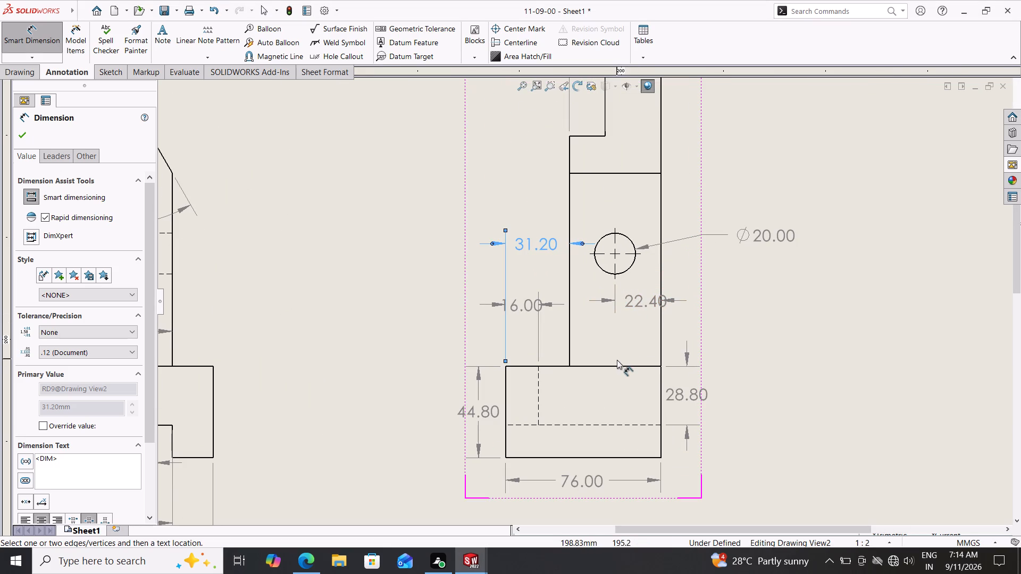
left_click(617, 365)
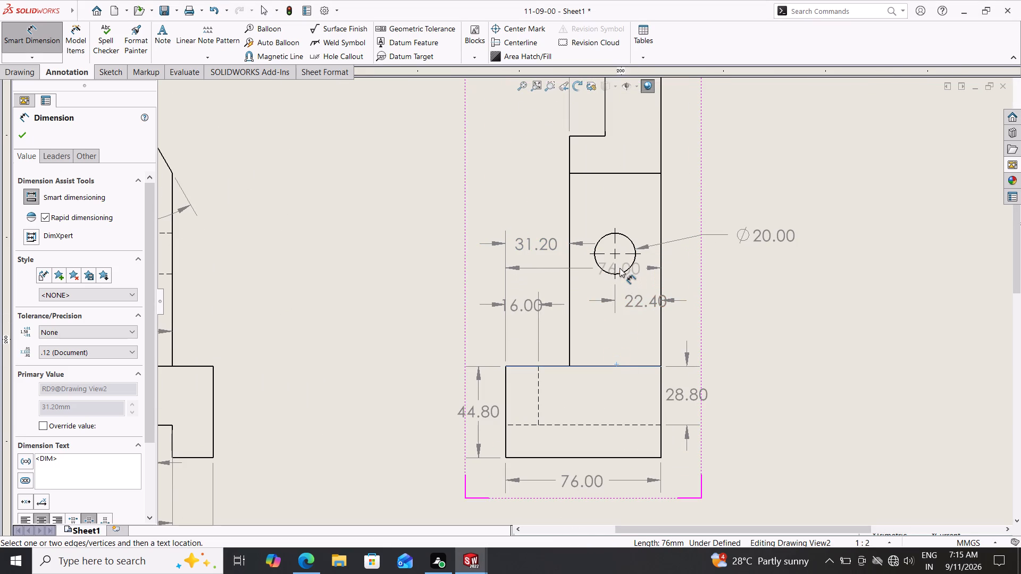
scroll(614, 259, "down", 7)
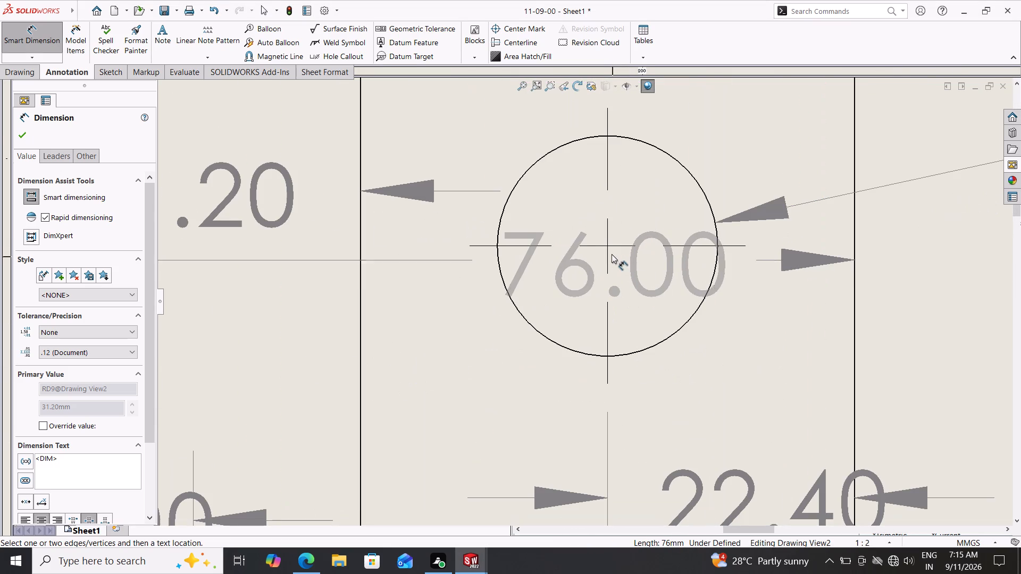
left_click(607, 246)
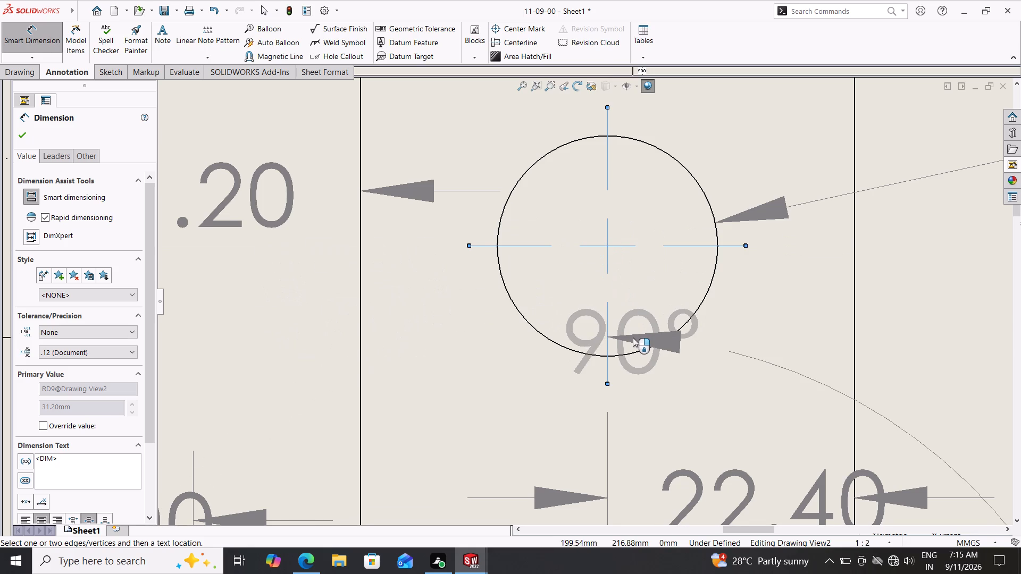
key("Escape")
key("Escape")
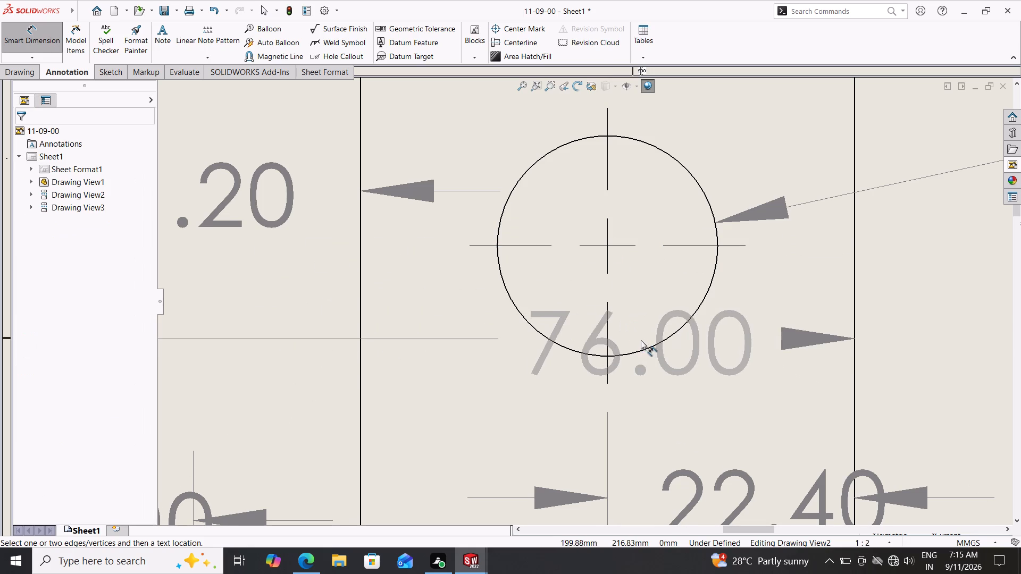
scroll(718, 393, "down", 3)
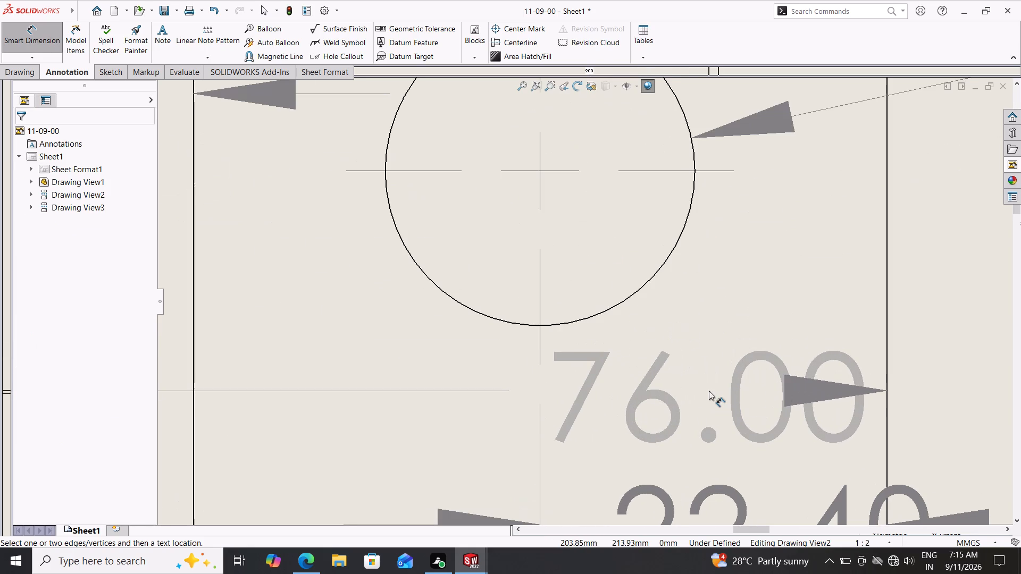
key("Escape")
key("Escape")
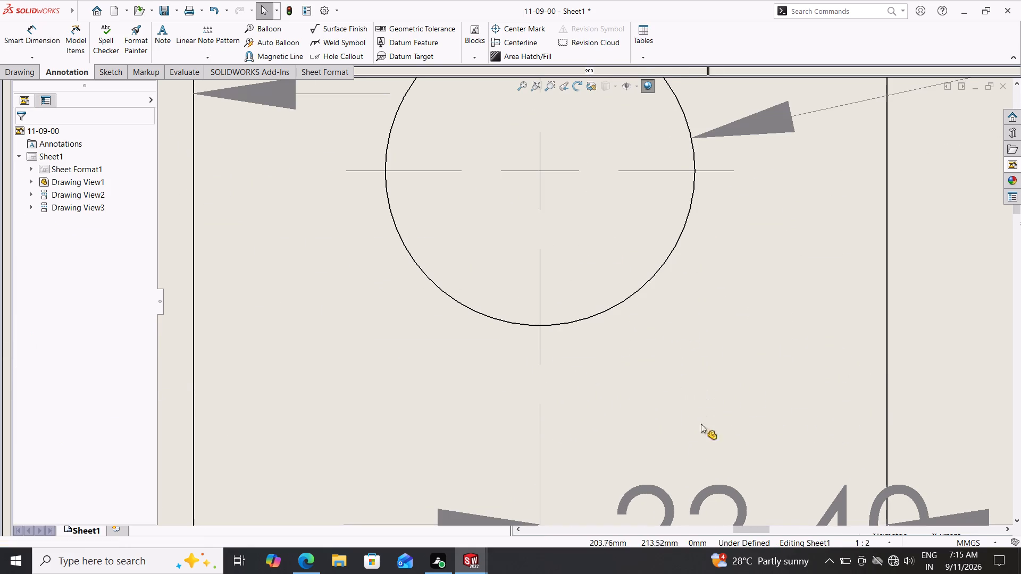
Examine the front, right and isometric views across the sheet to check whether the part is fully dimensioned.
scroll(689, 445, "down", 3)
scroll(683, 416, "up", 11)
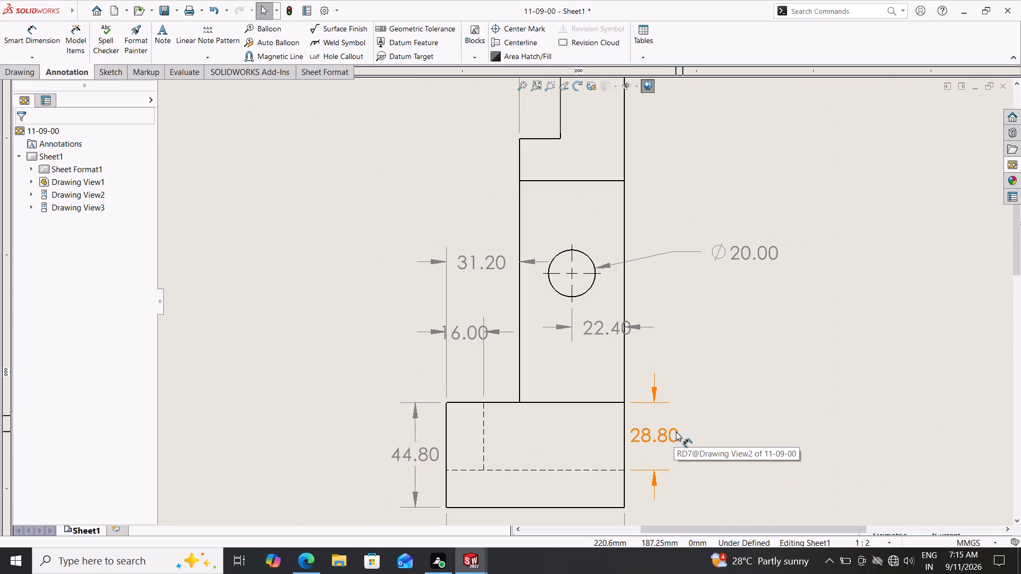
scroll(676, 432, "up", 2)
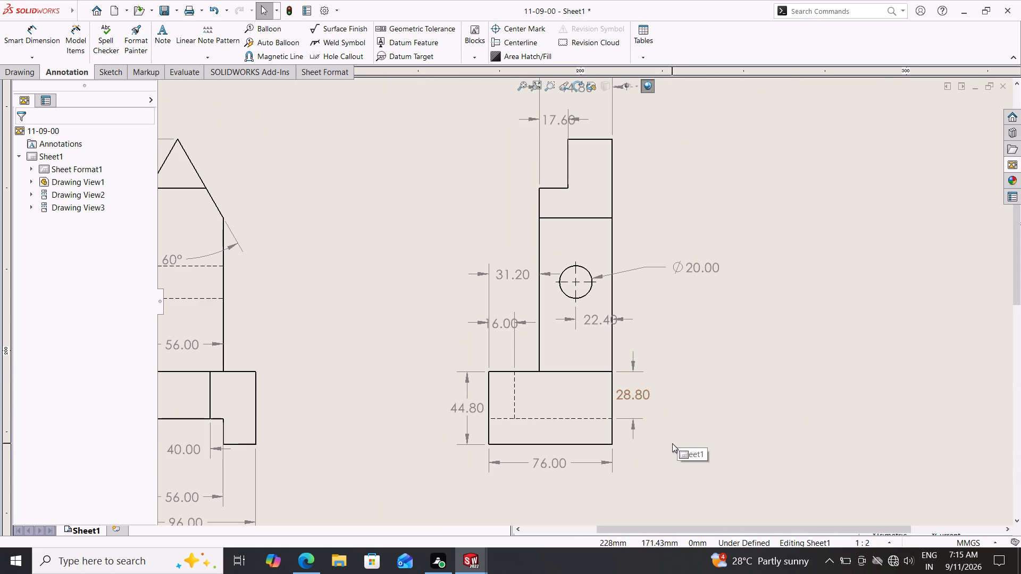
scroll(671, 444, "up", 3)
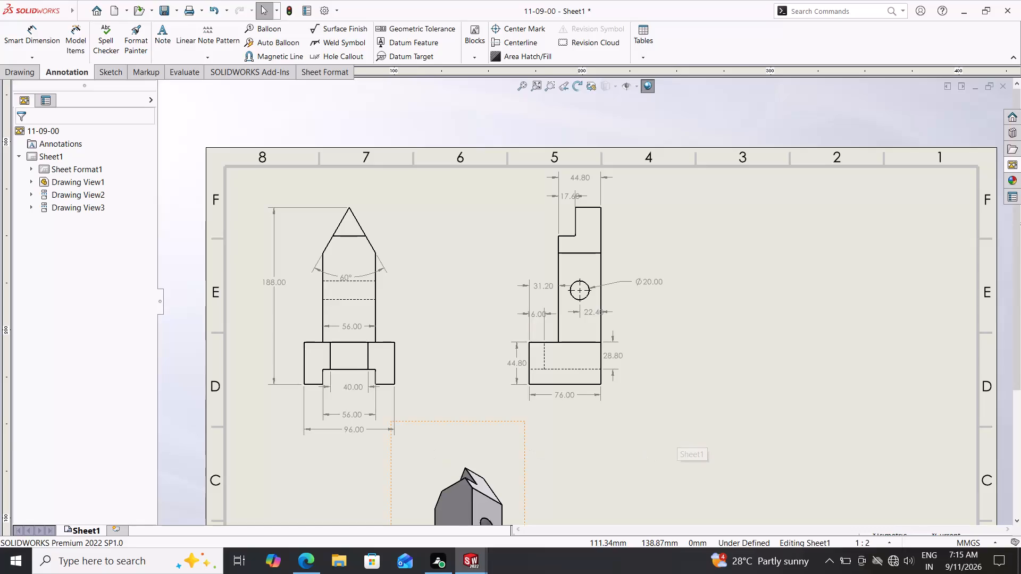
scroll(434, 436, "up", 3)
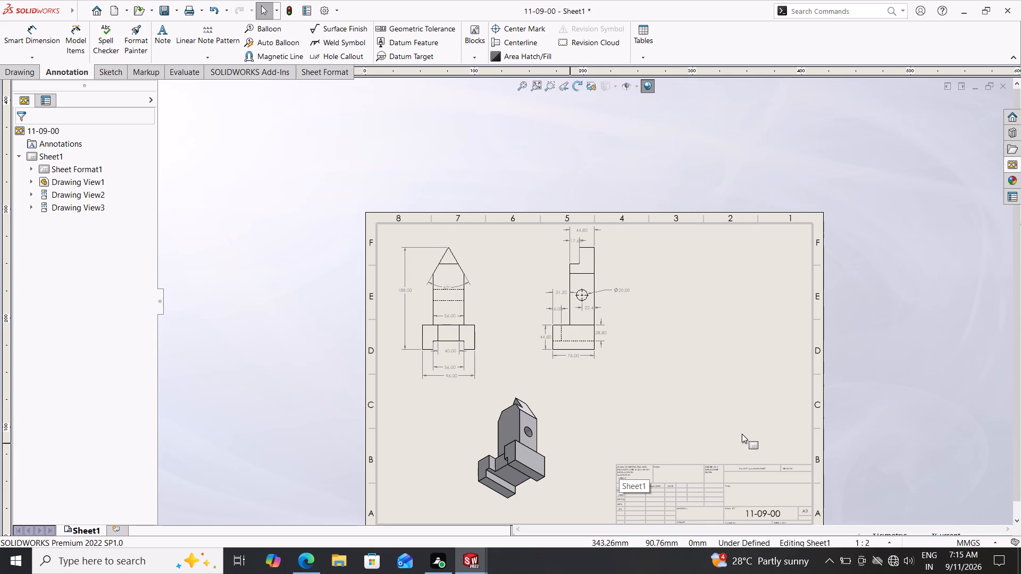
scroll(614, 396, "up", 1)
scroll(550, 410, "down", 8)
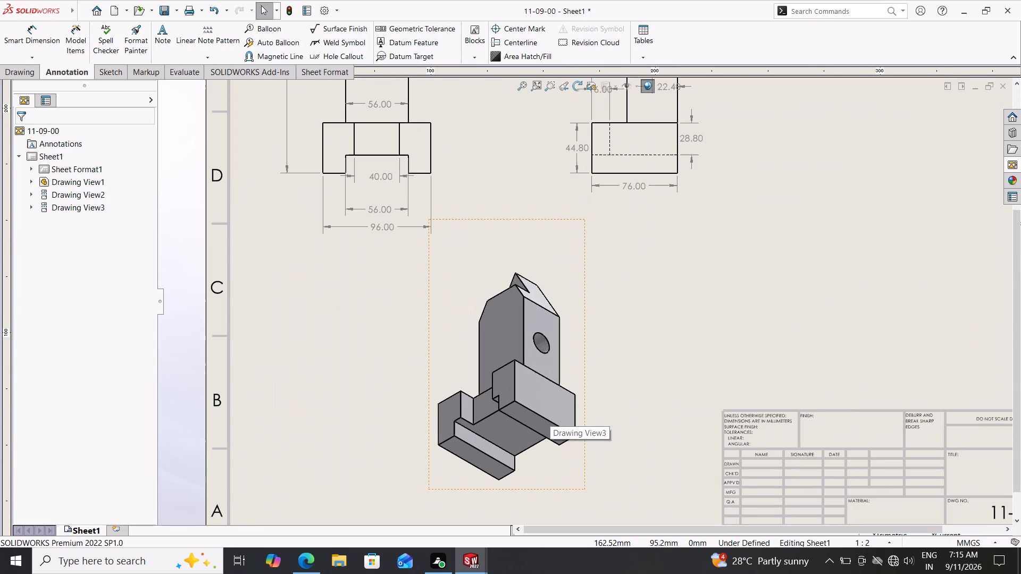
scroll(550, 410, "down", 1)
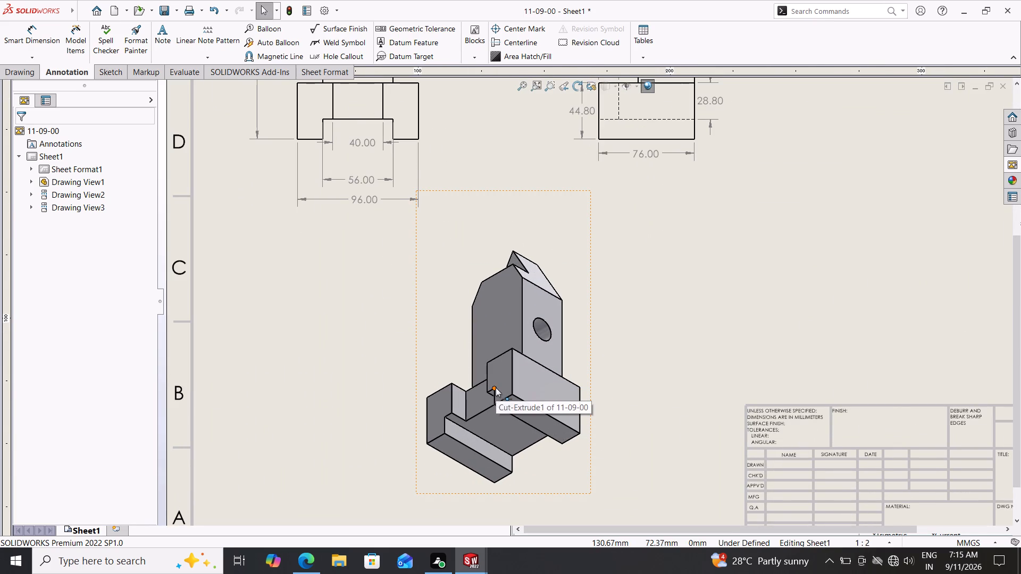
scroll(496, 387, "up", 2)
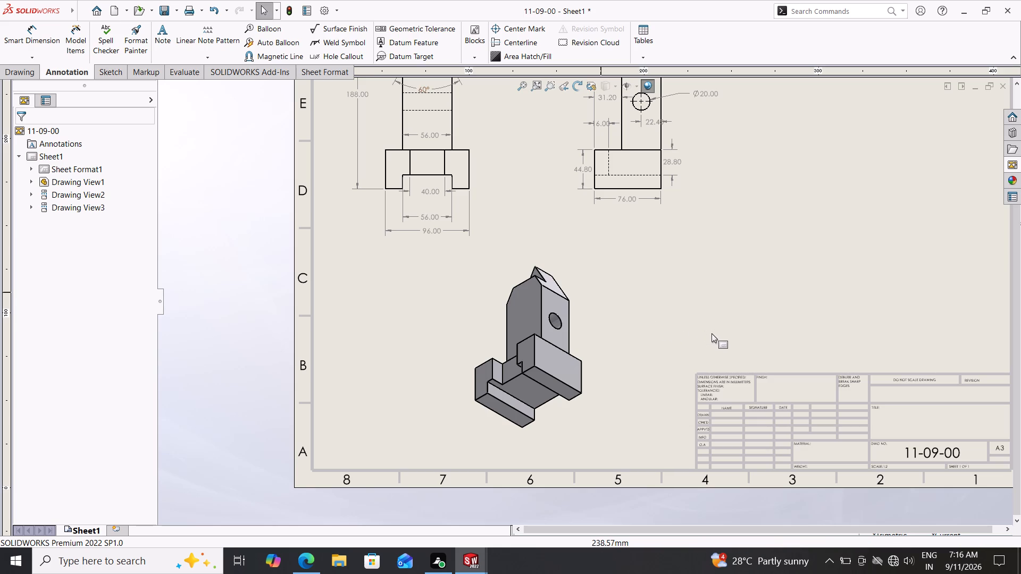
scroll(554, 309, "down", 3)
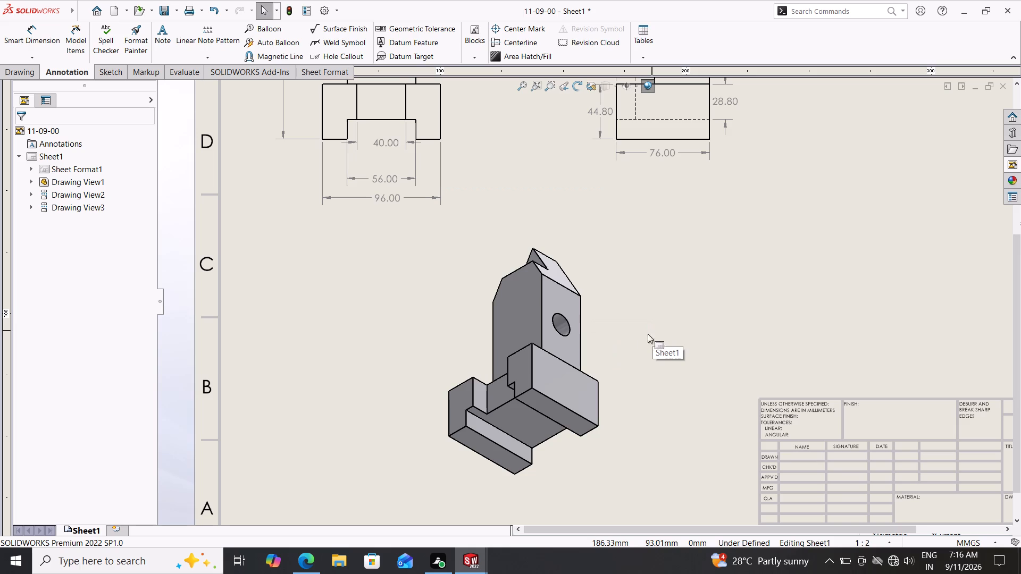
scroll(591, 371, "down", 1)
scroll(591, 370, "up", 4)
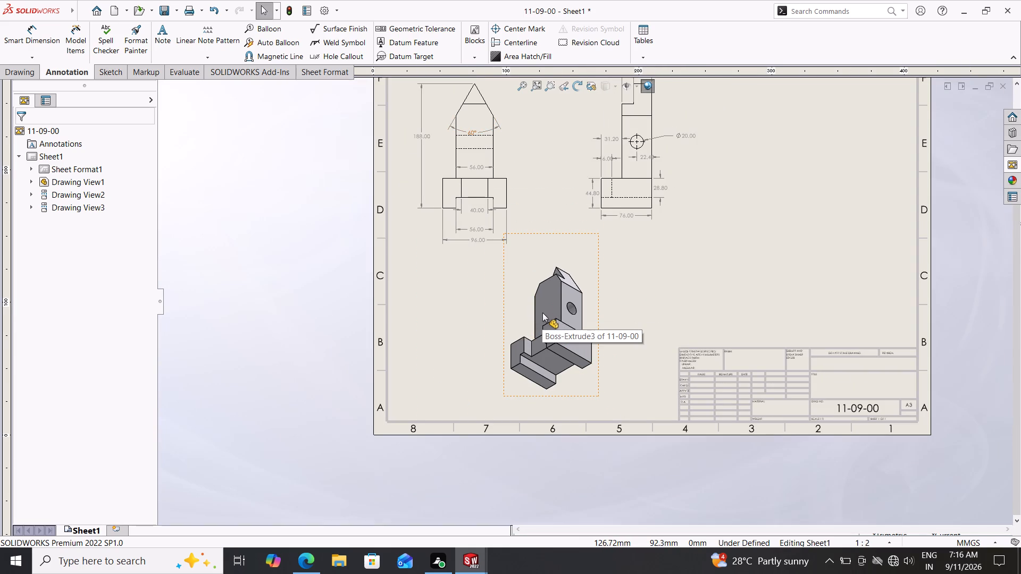
scroll(654, 286, "down", 1)
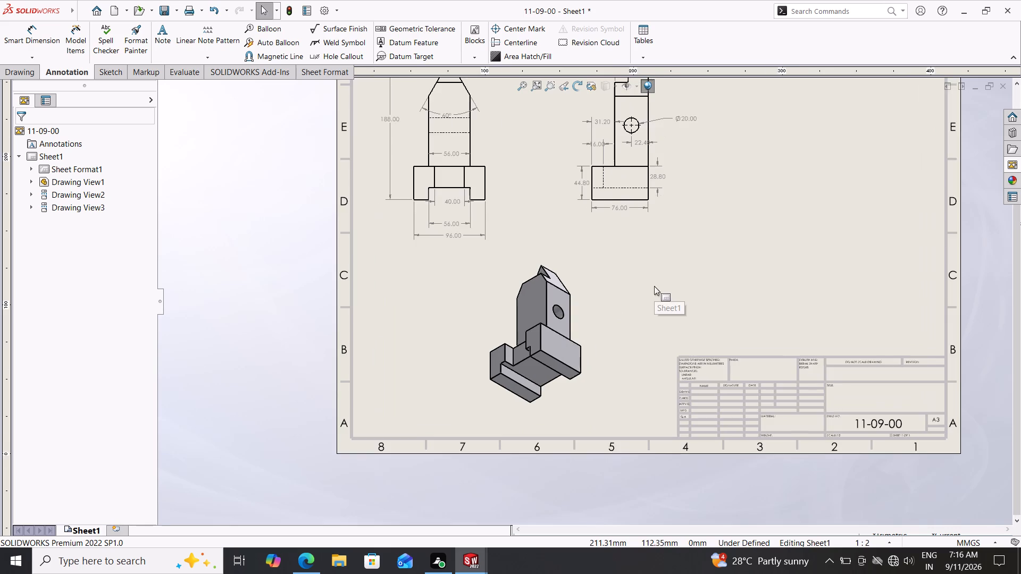
scroll(646, 270, "up", 4)
scroll(578, 195, "up", 1)
scroll(578, 195, "down", 1)
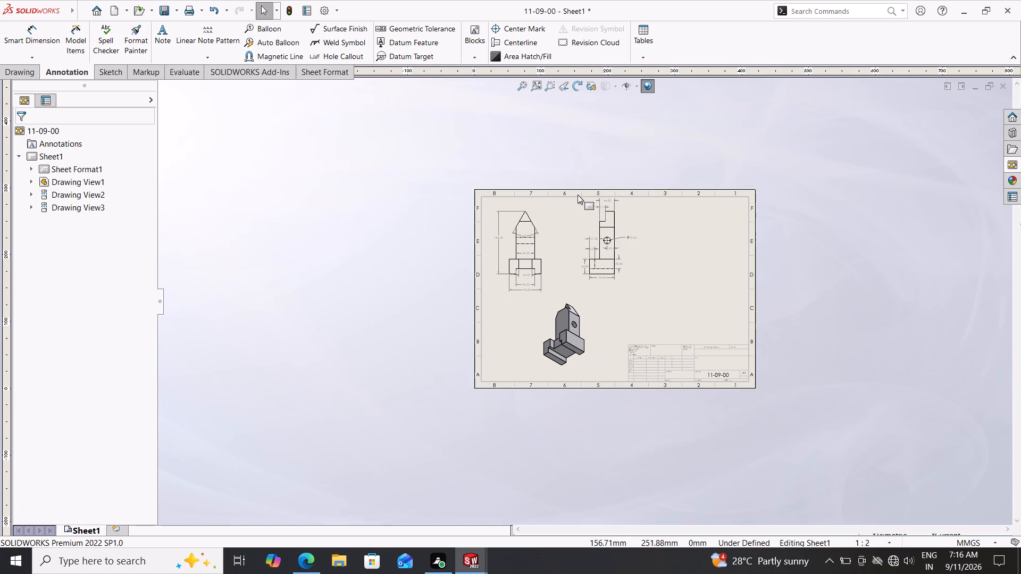
scroll(564, 239, "down", 6)
scroll(563, 255, "up", 1)
scroll(563, 255, "down", 1)
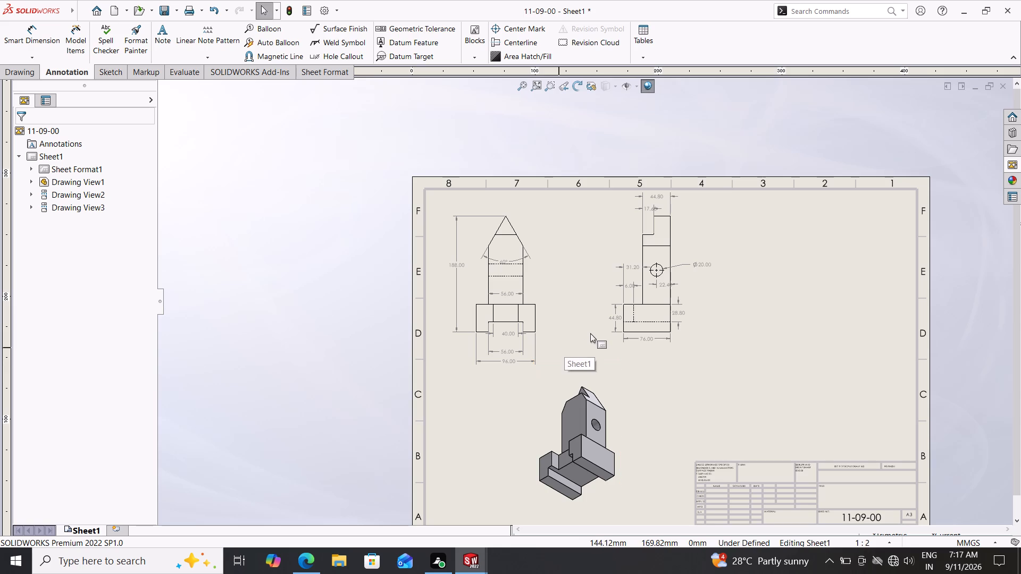
scroll(633, 375, "down", 2)
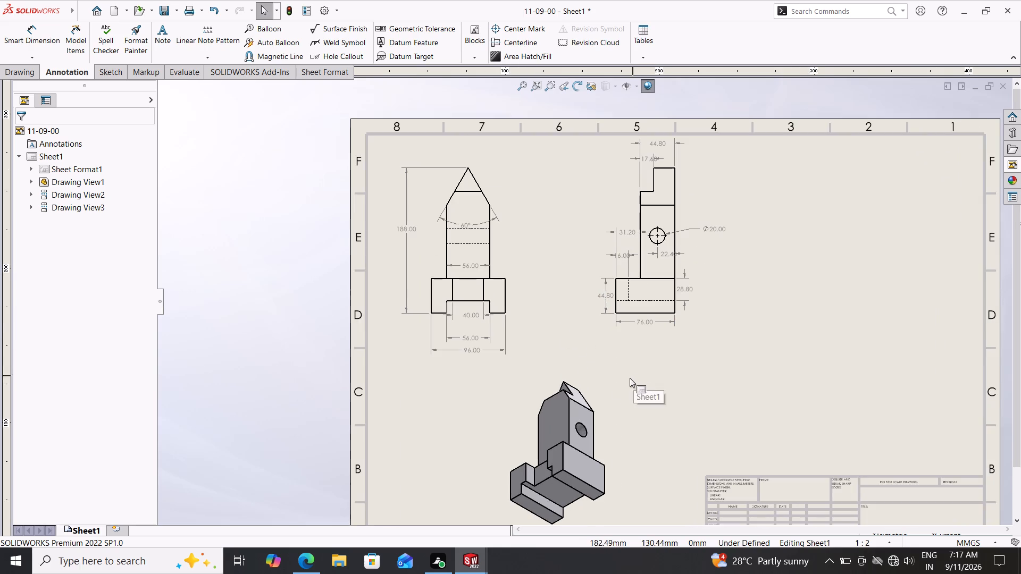
scroll(611, 390, "up", 2)
scroll(628, 387, "down", 3)
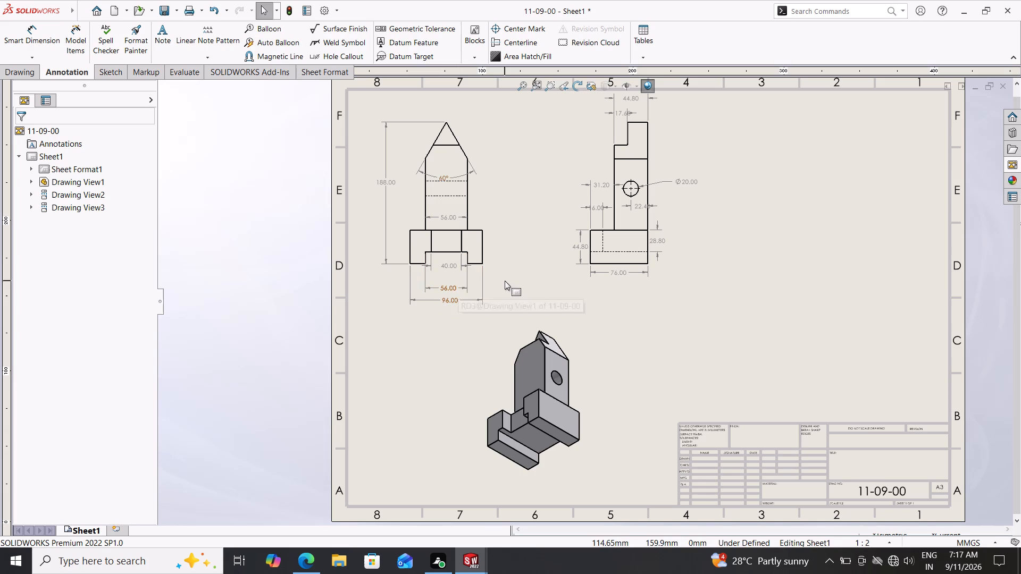
scroll(510, 287, "down", 1)
scroll(601, 325, "up", 1)
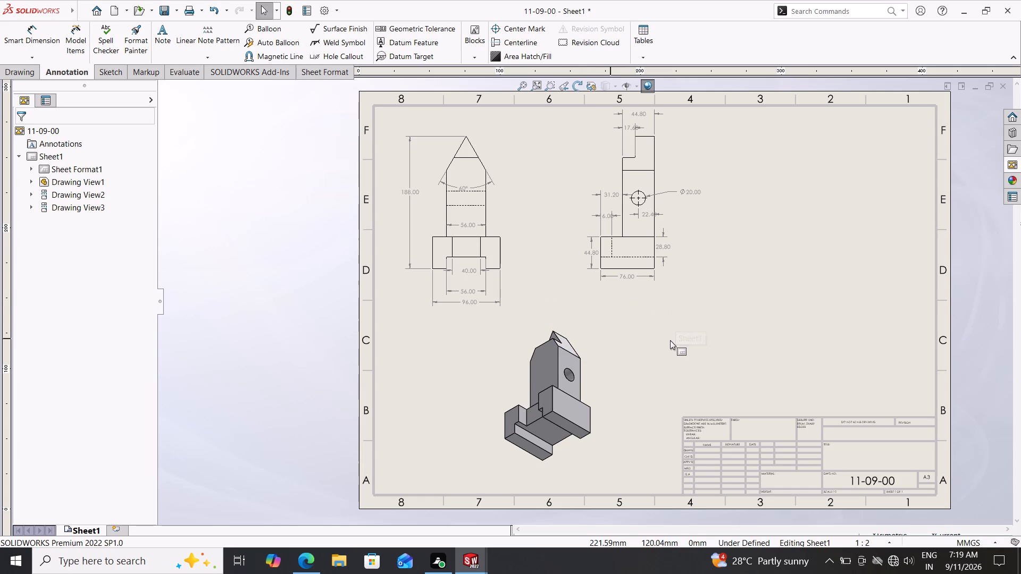
scroll(669, 340, "down", 2)
scroll(591, 322, "down", 1)
scroll(543, 317, "up", 2)
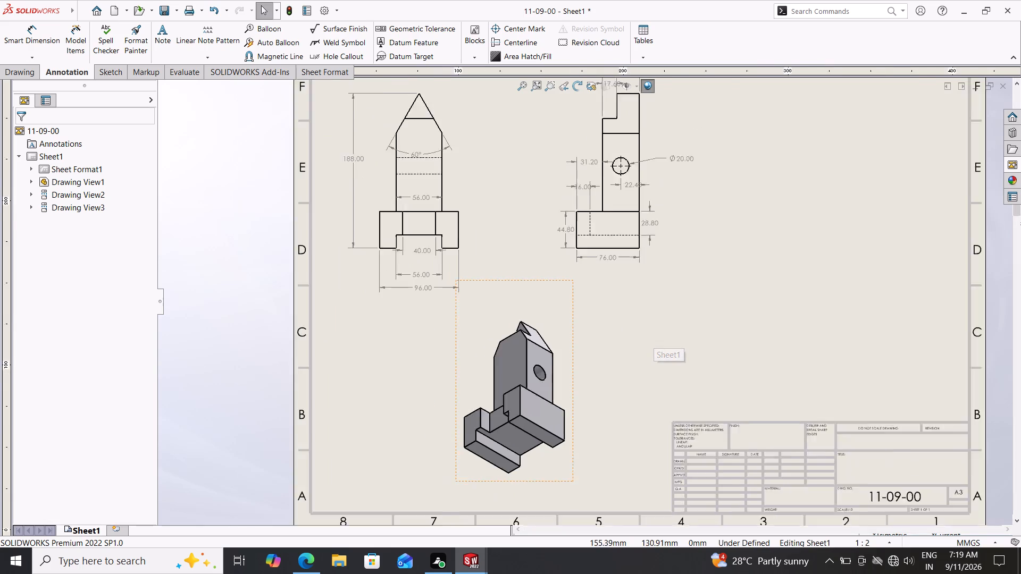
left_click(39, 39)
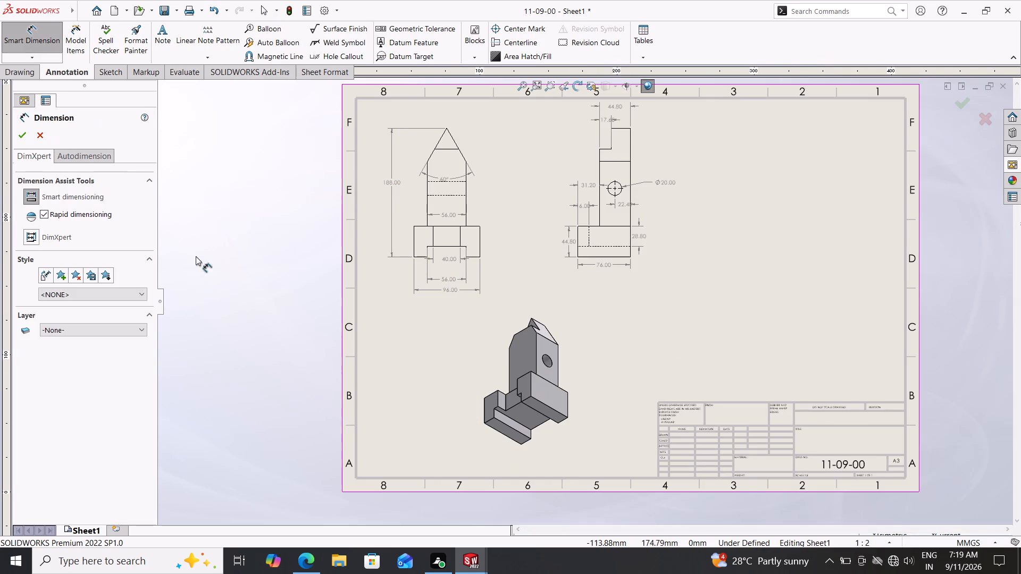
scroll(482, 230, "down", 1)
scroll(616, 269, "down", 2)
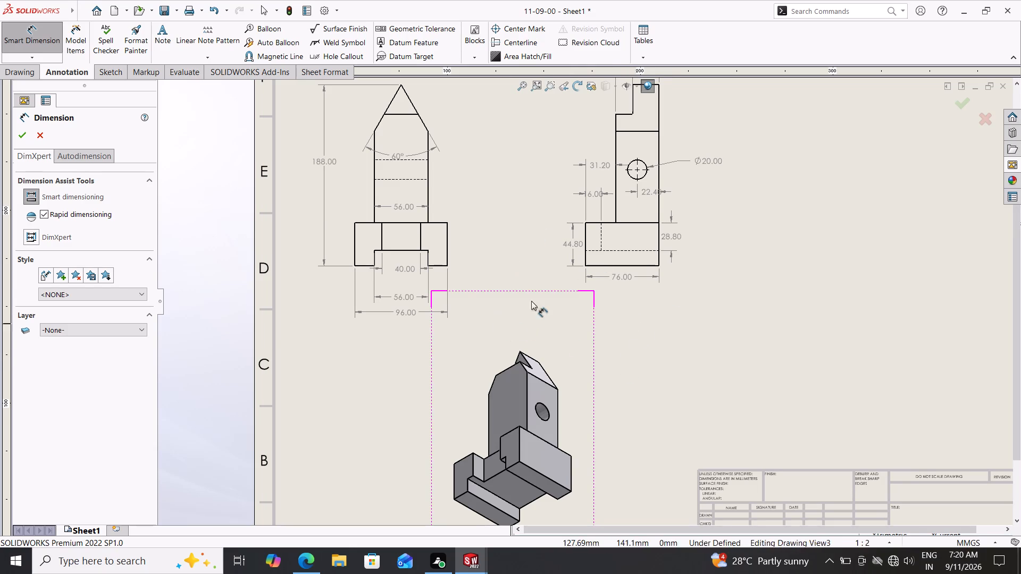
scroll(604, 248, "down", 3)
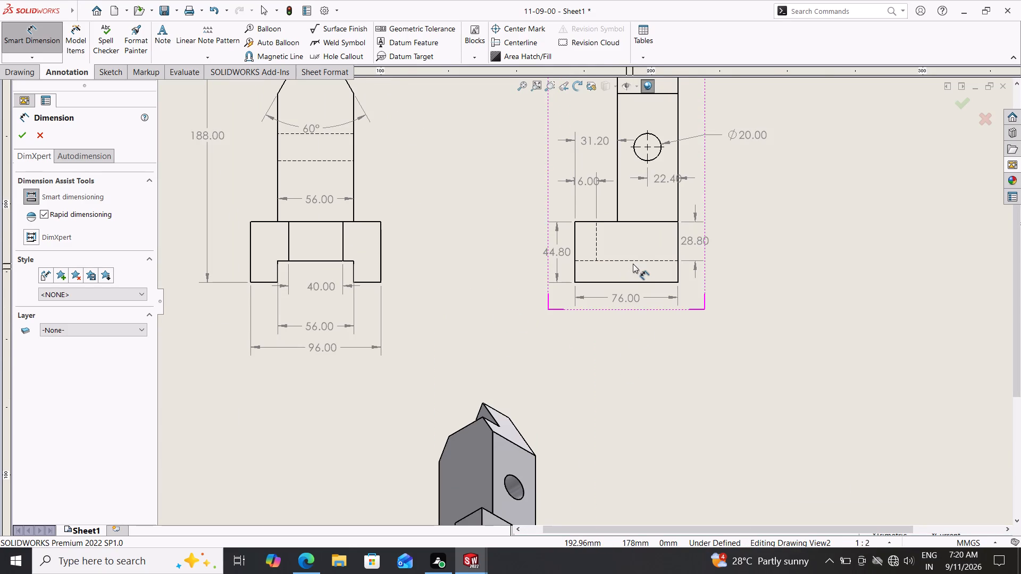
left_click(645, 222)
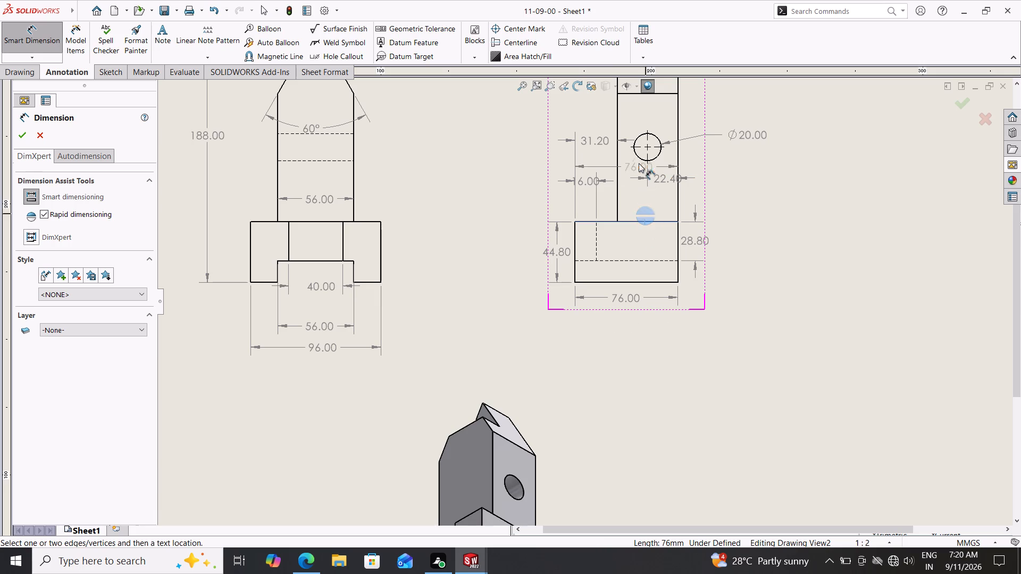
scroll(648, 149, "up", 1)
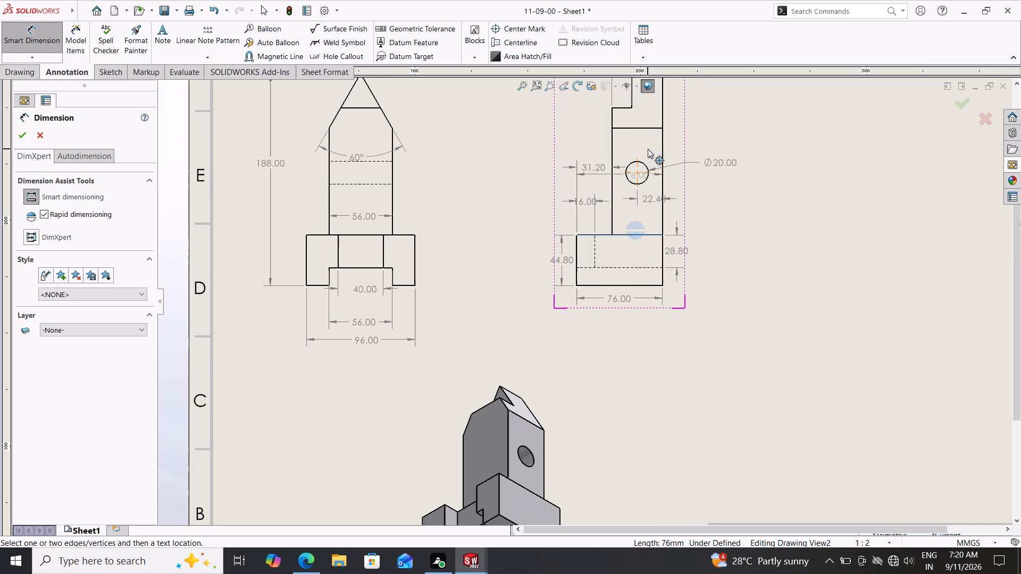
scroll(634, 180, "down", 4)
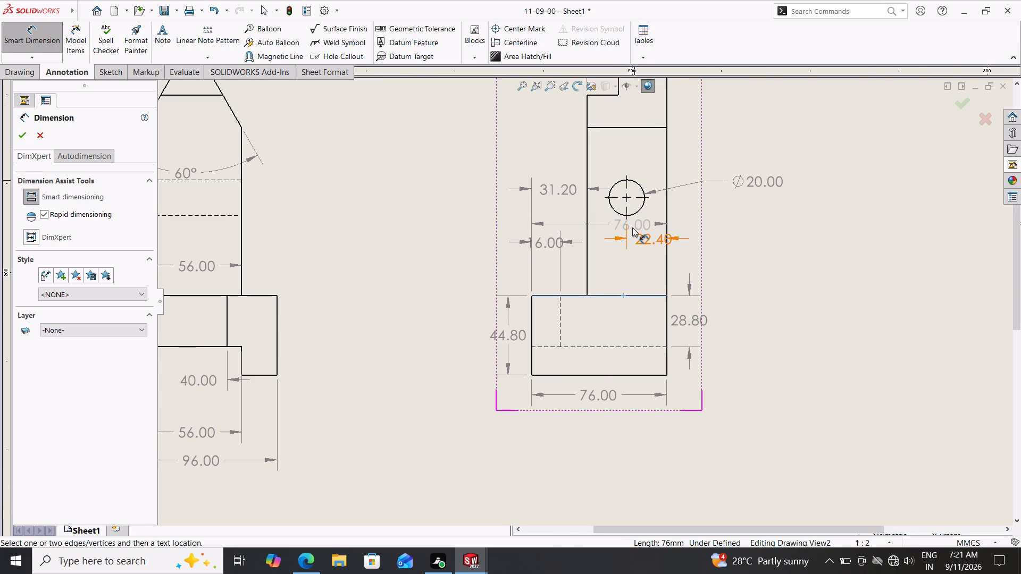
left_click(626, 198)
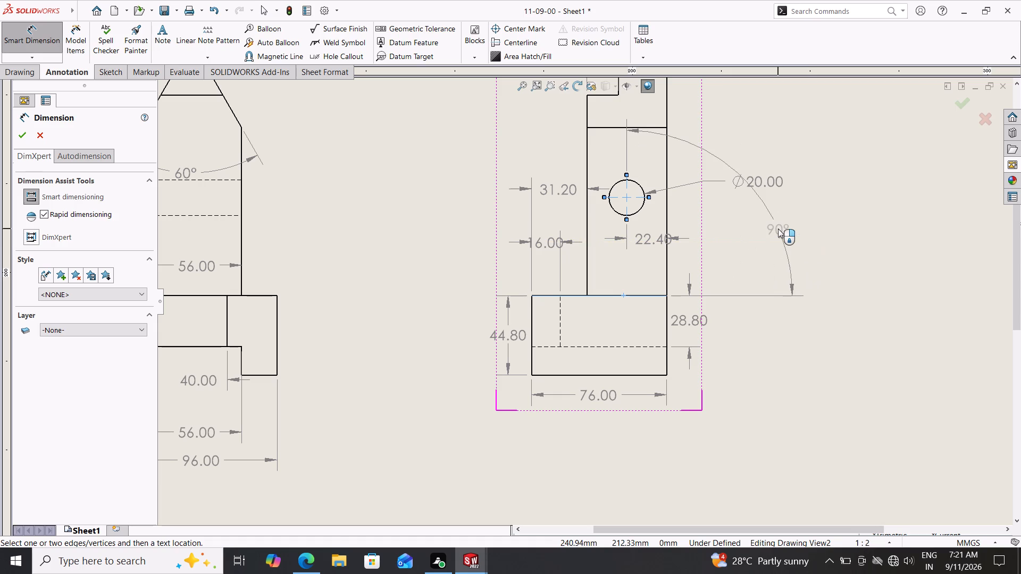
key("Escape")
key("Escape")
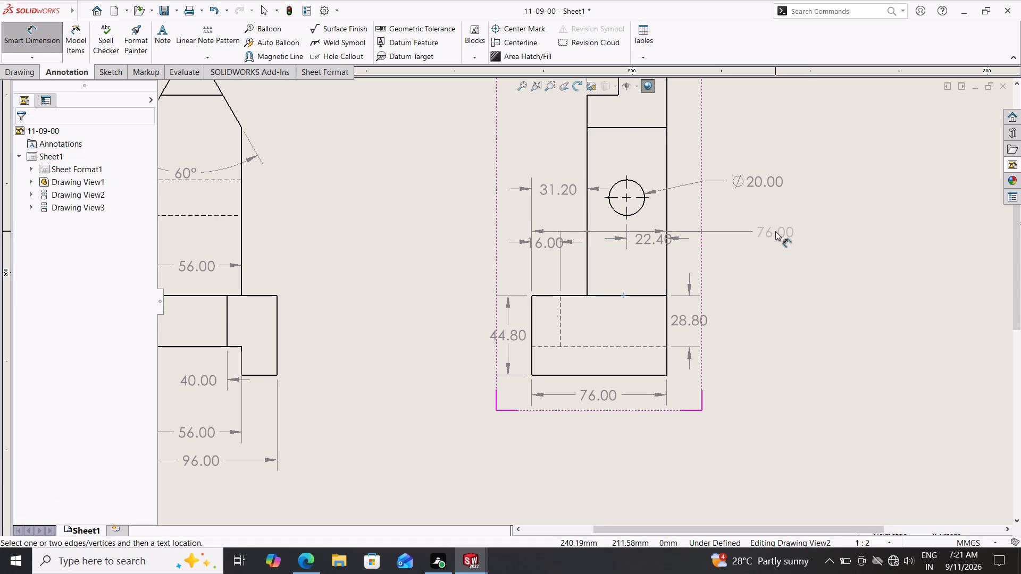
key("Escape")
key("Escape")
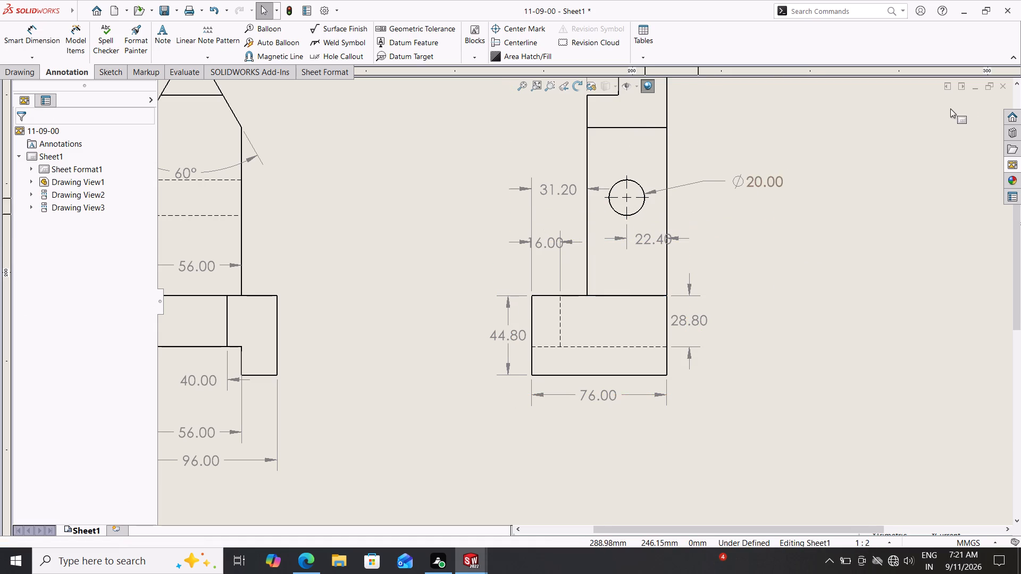
Sketch a horizontal centerline about 37 mm long from the hole's center past the upright's rear edge in the right view.
left_click(6, 73)
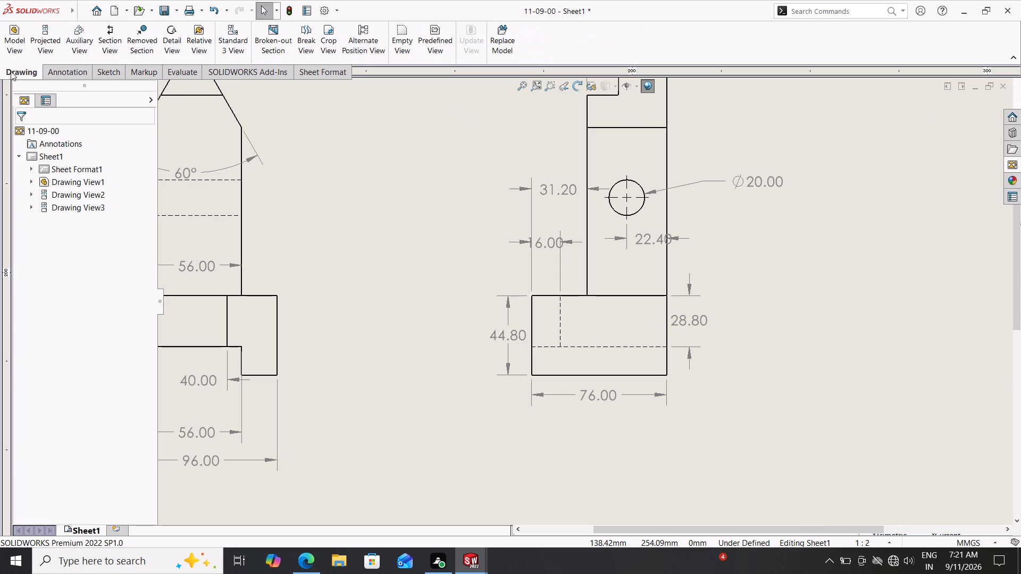
left_click(52, 71)
left_click(118, 73)
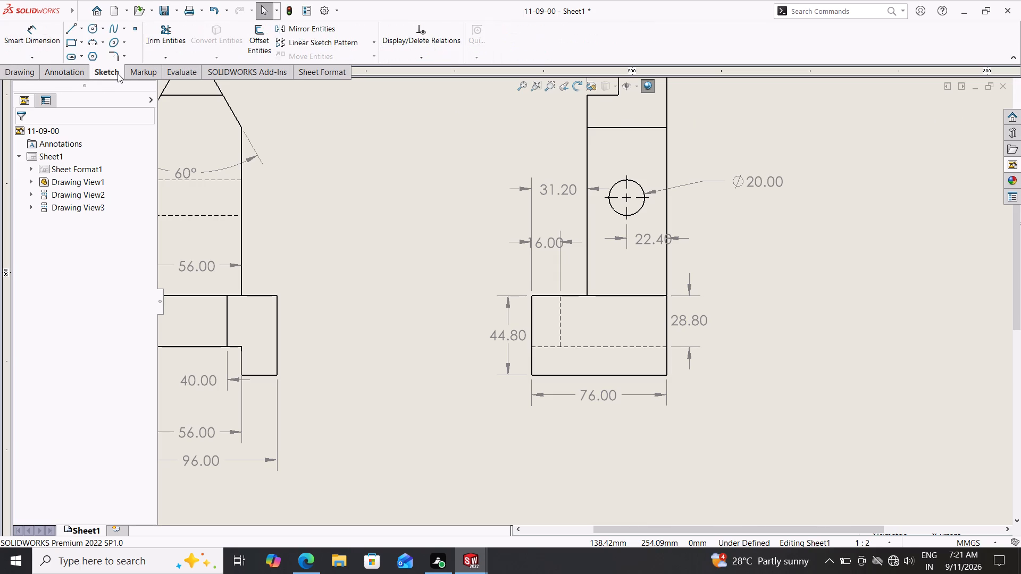
left_click(82, 31)
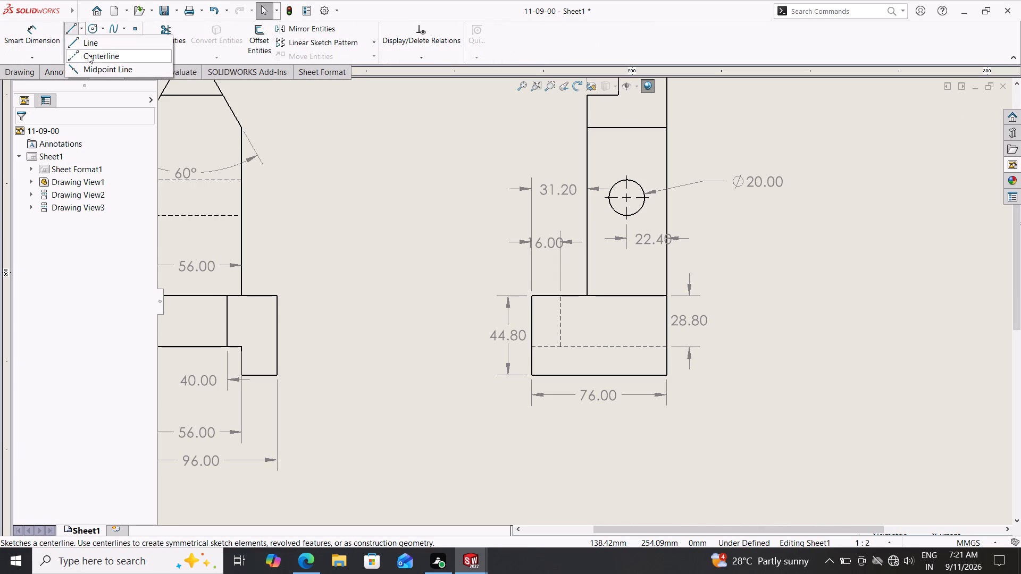
left_click(88, 54)
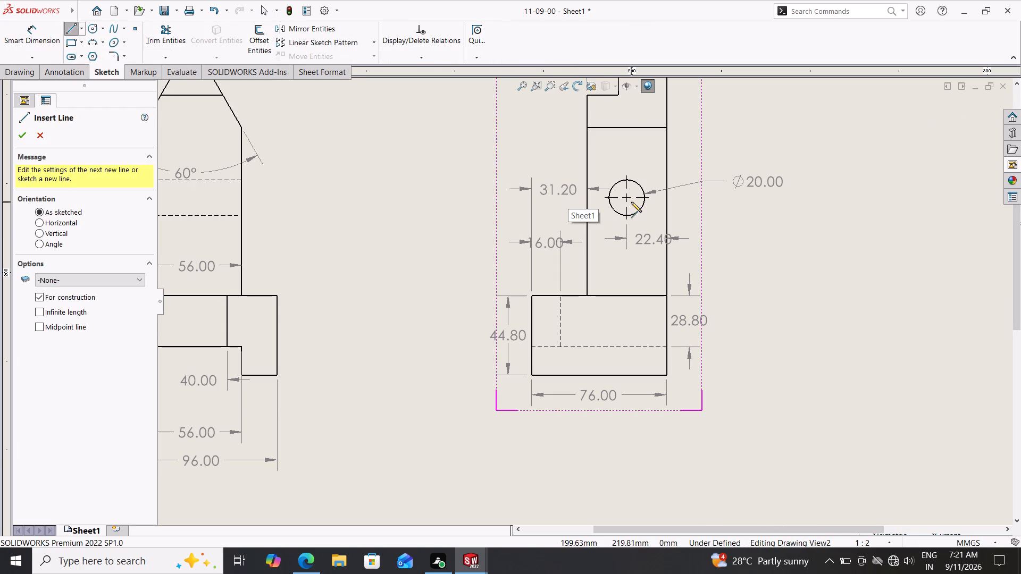
left_click(626, 197)
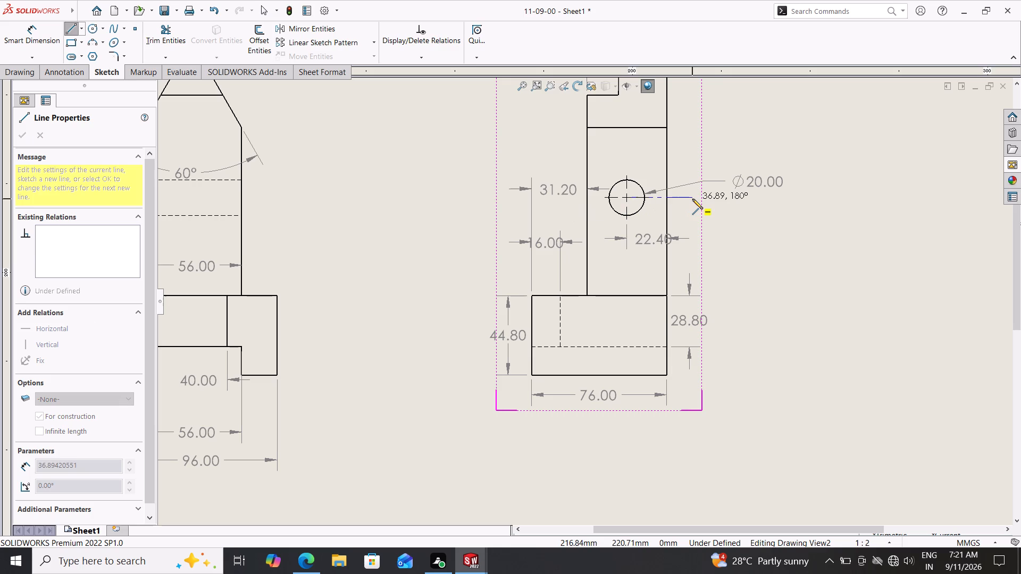
left_click(692, 199)
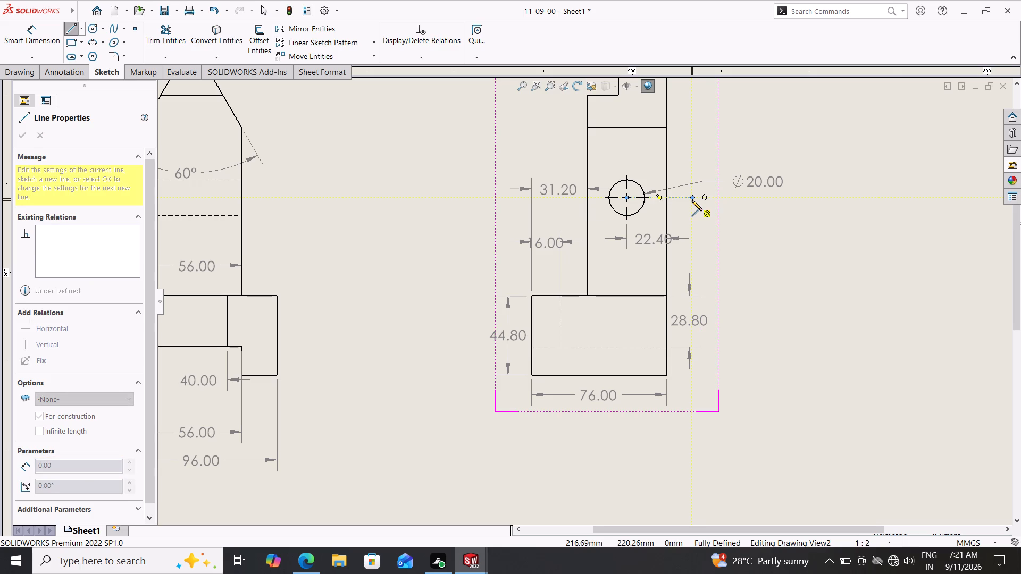
key("Escape")
key("Escape")
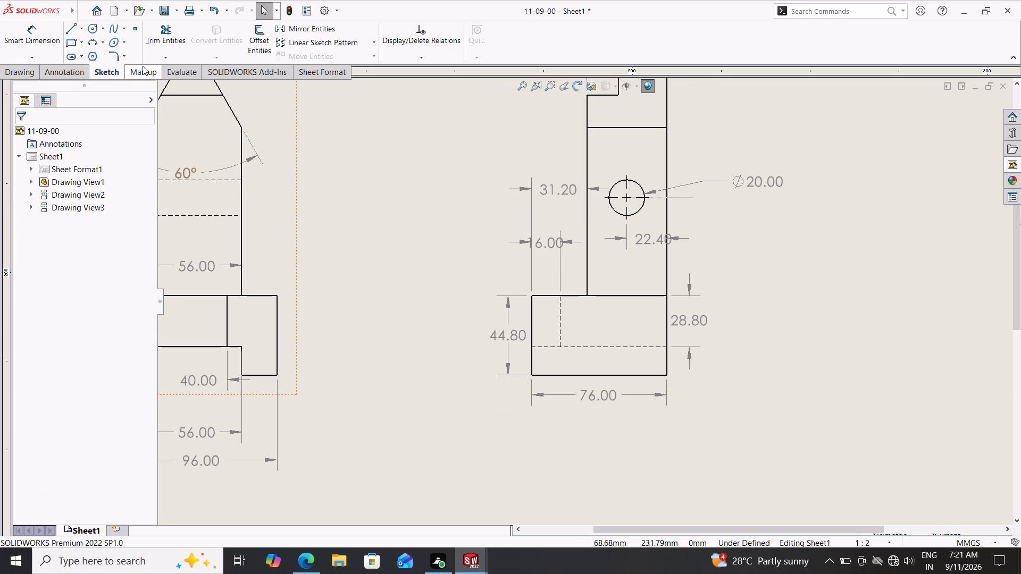
Add a driven dimension for the height from the base's top edge to the hole's centerline, placing it behind the upright in the right view.
left_click(31, 33)
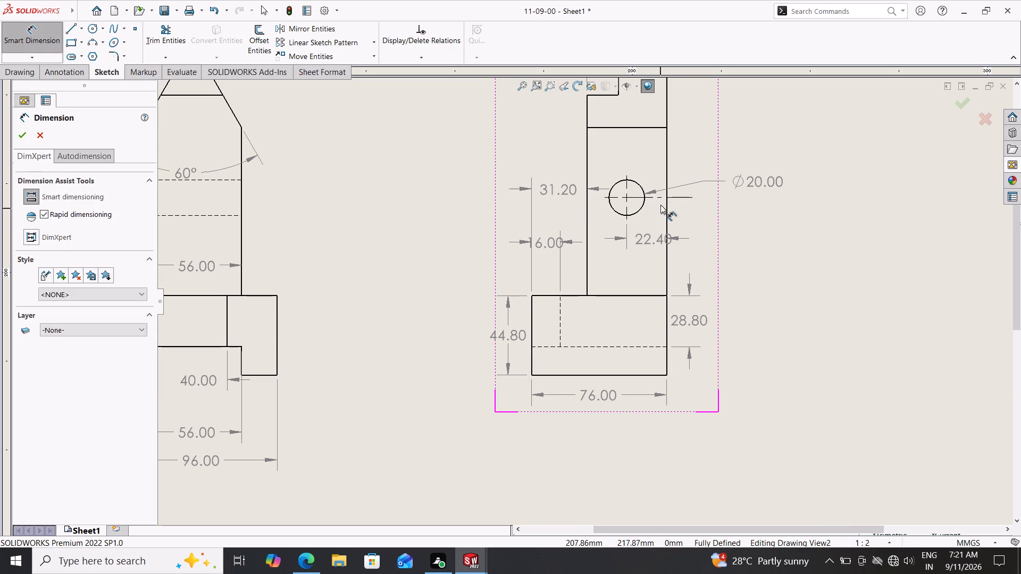
left_click(660, 198)
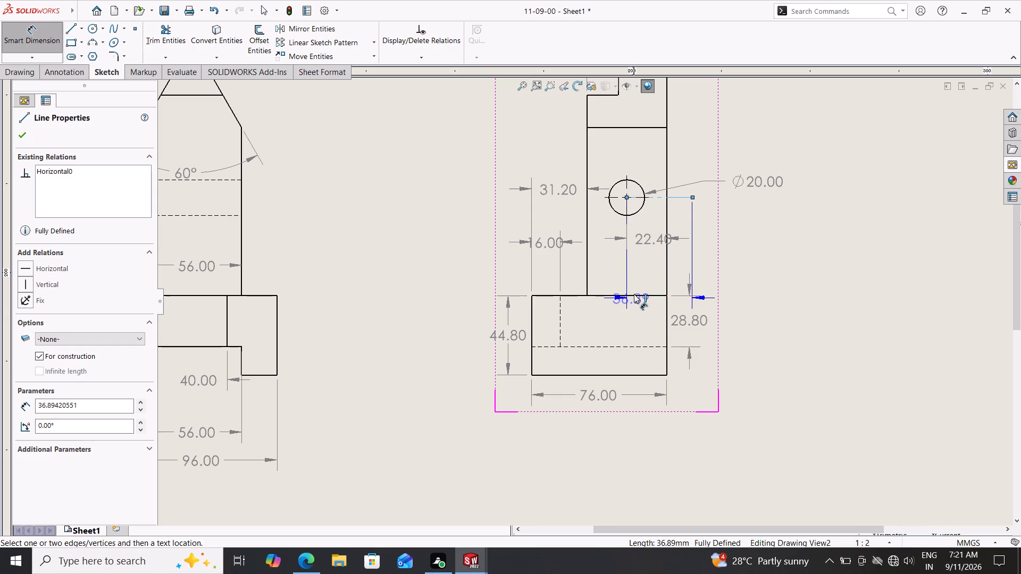
left_click(634, 294)
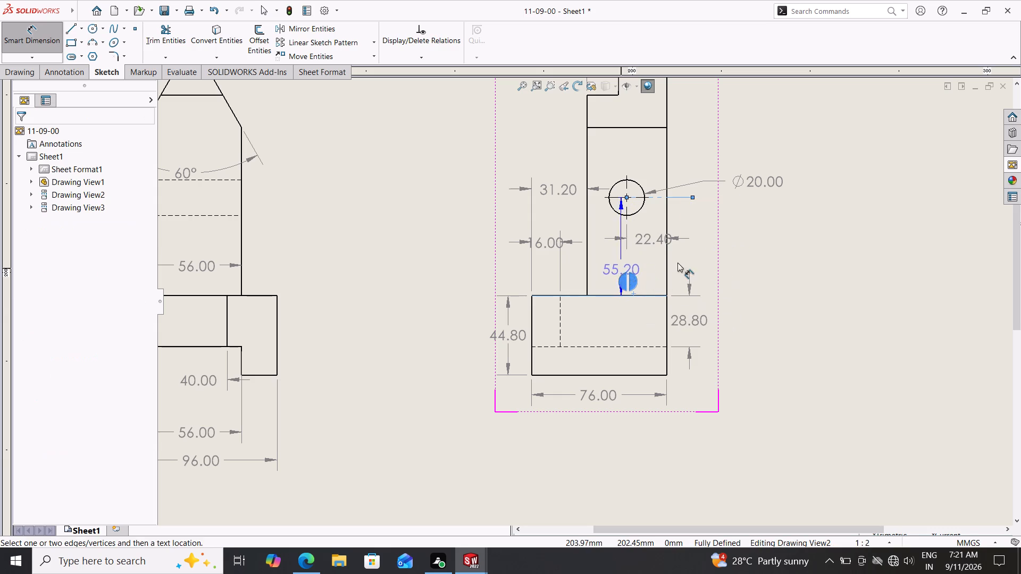
left_click(749, 263)
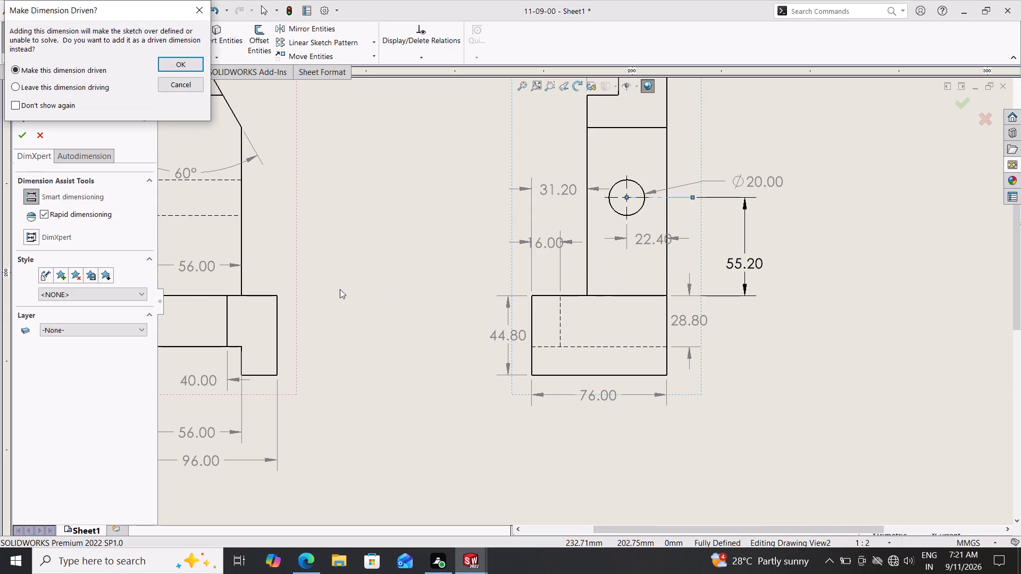
left_click(189, 68)
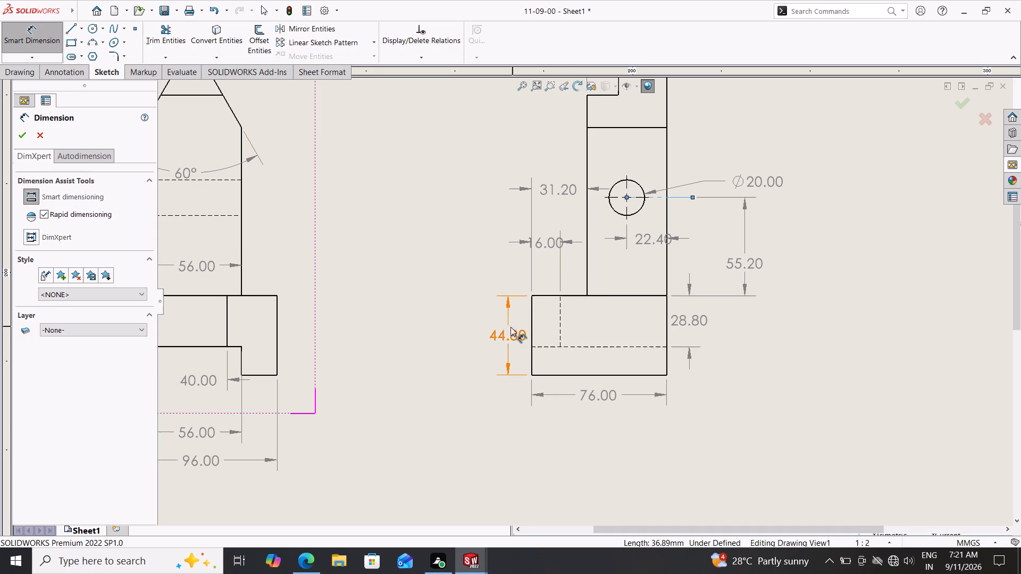
Save the drawing as 11-09-00 in the Documents folder, in SOLIDWORKS Drawing format.
scroll(555, 316, "down", 1)
scroll(555, 316, "up", 1)
scroll(551, 337, "down", 2)
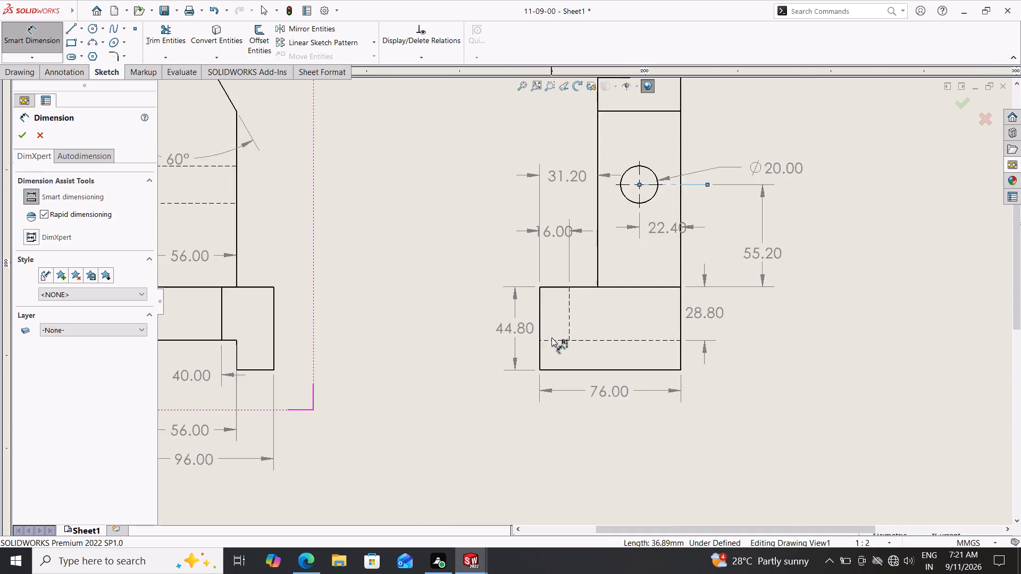
scroll(551, 337, "down", 1)
scroll(551, 341, "up", 6)
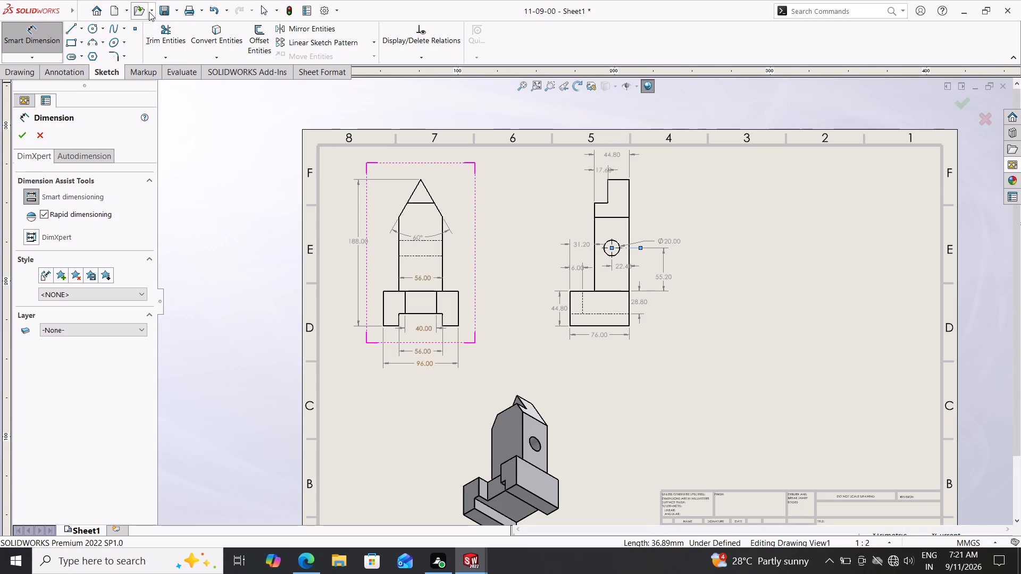
left_click(175, 9)
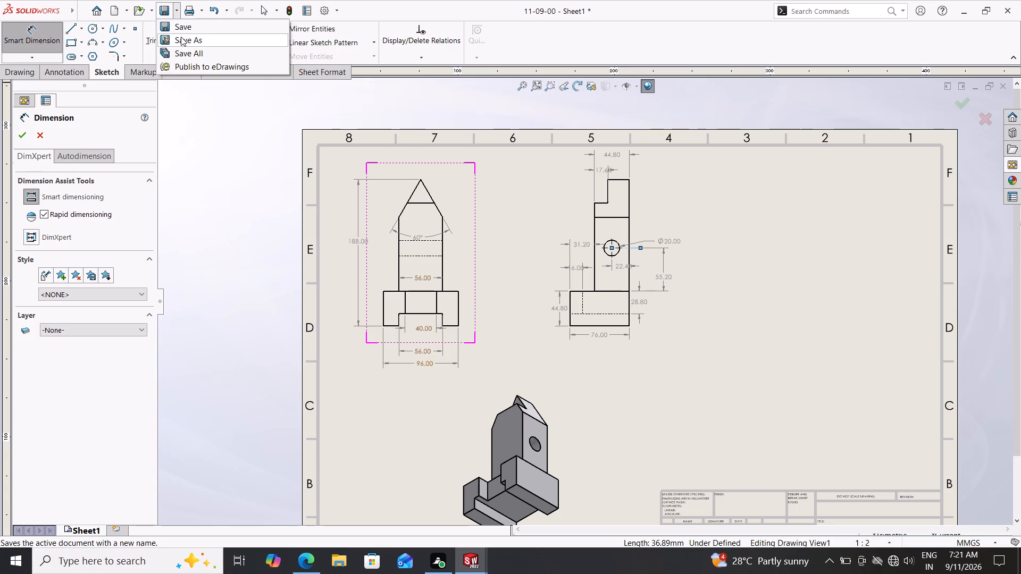
left_click(181, 37)
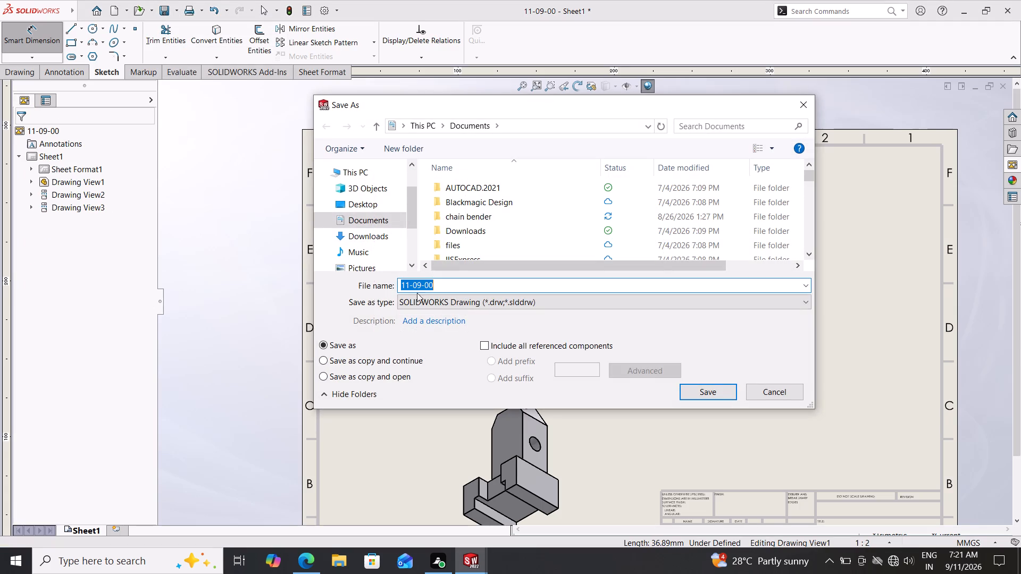
left_click(713, 391)
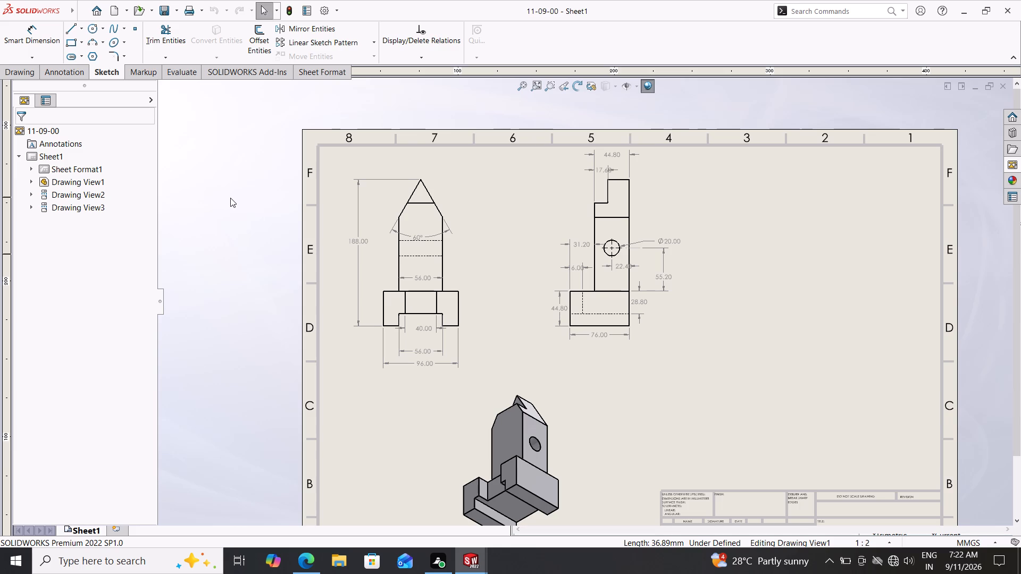
Move the right view horizontally farther away from the front view, keeping the two aligned.
scroll(572, 302, "down", 1)
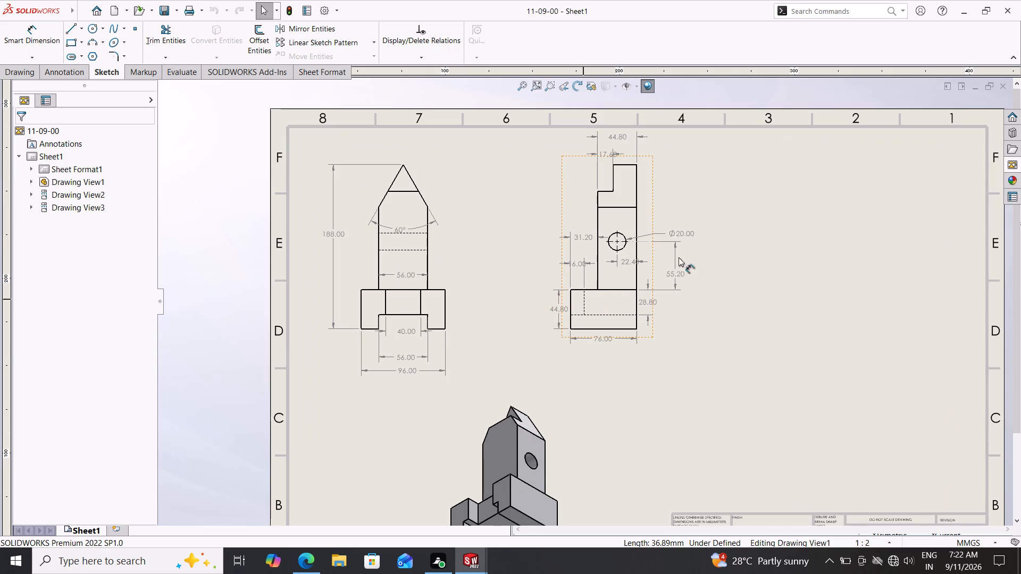
left_click_drag(650, 174, 651, 198)
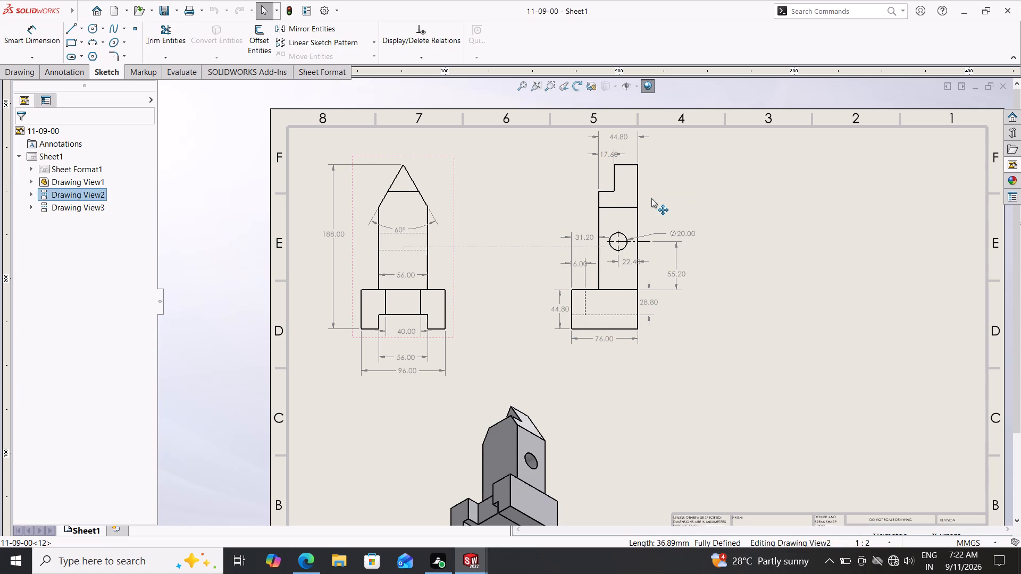